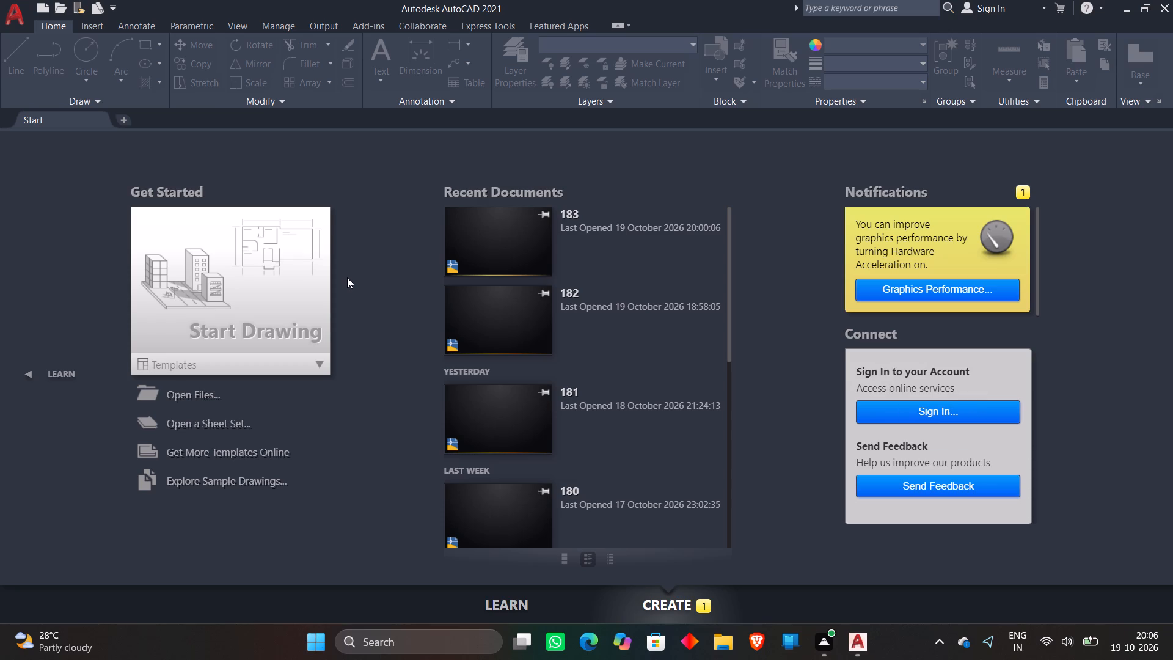
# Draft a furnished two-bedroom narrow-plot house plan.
# Start a new drawing and turn on command logging with LOGFILEON.
pyautogui.doubleClick(191, 268)
pyautogui.write('LOG')
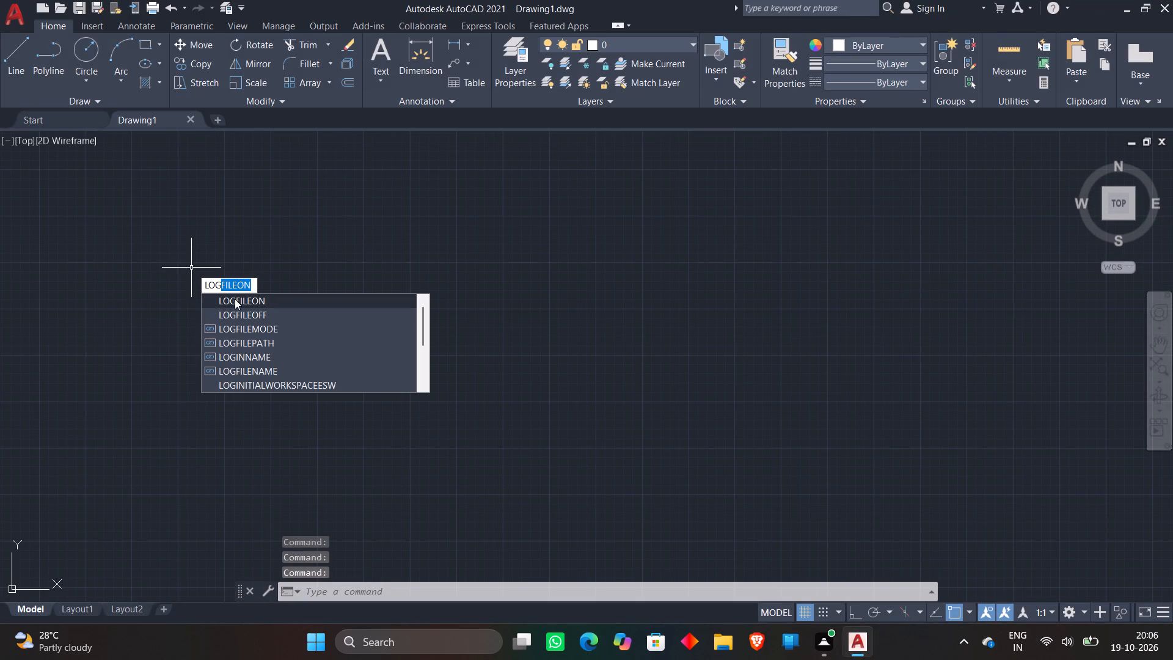
pyautogui.click(235, 299)
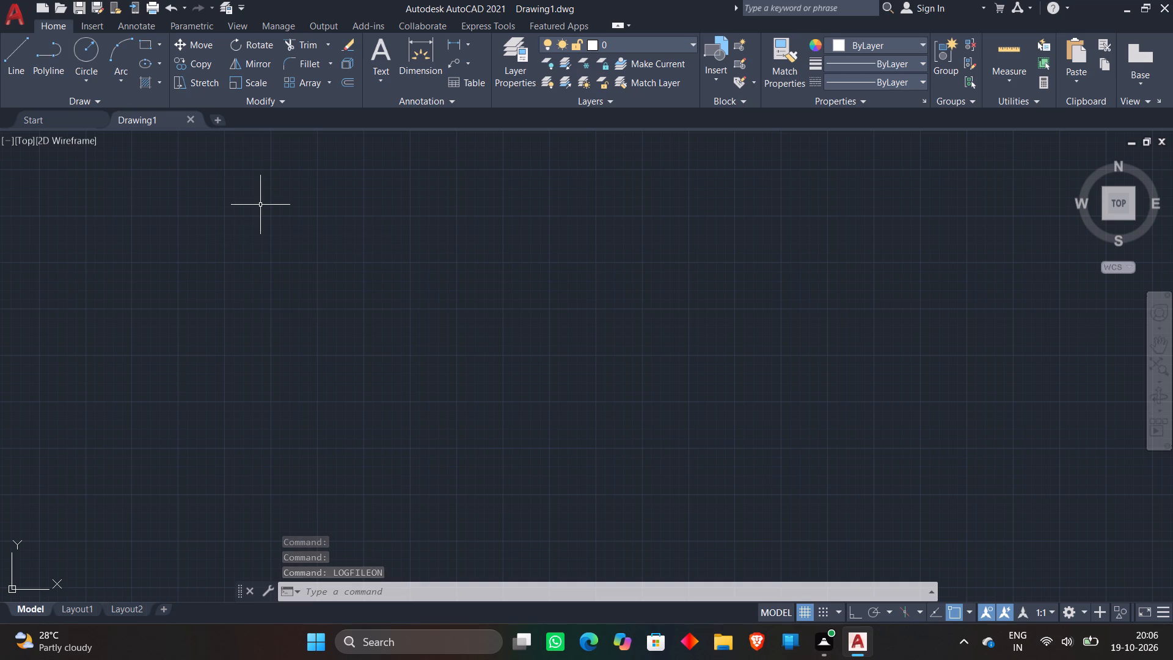
# Configure the drawing units to Engineering length with 0'-0.0" precision, choose the insertion scale unit, and accept the settings.
pyautogui.write('UNI')
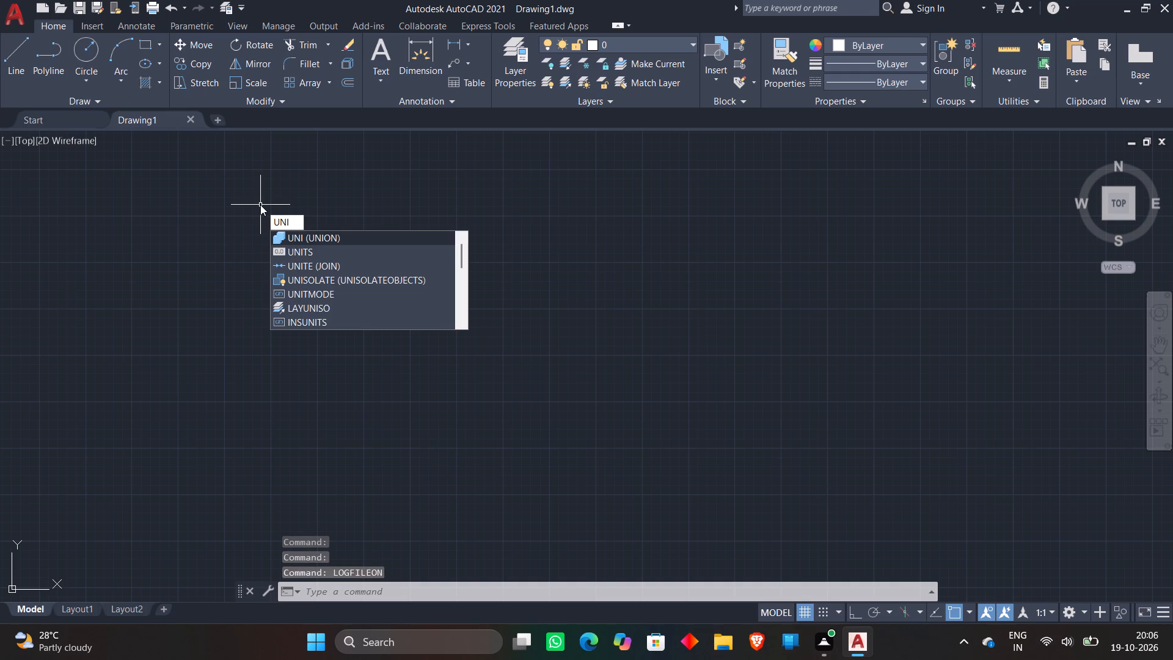
pyautogui.click(301, 249)
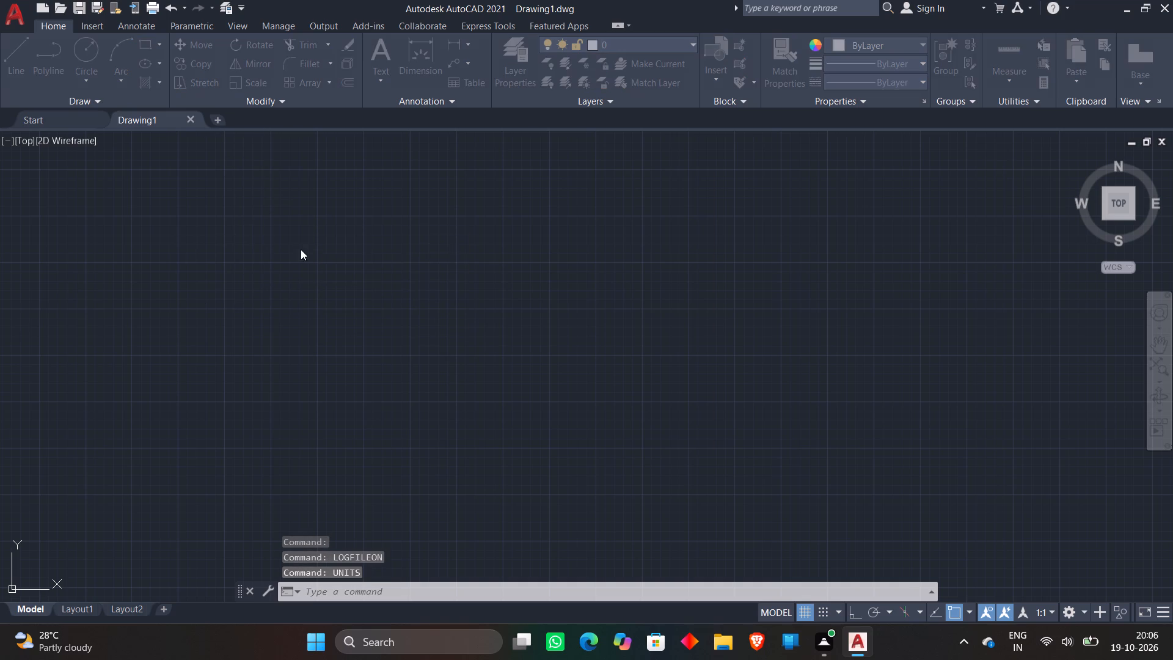
pyautogui.click(511, 208)
pyautogui.click(497, 244)
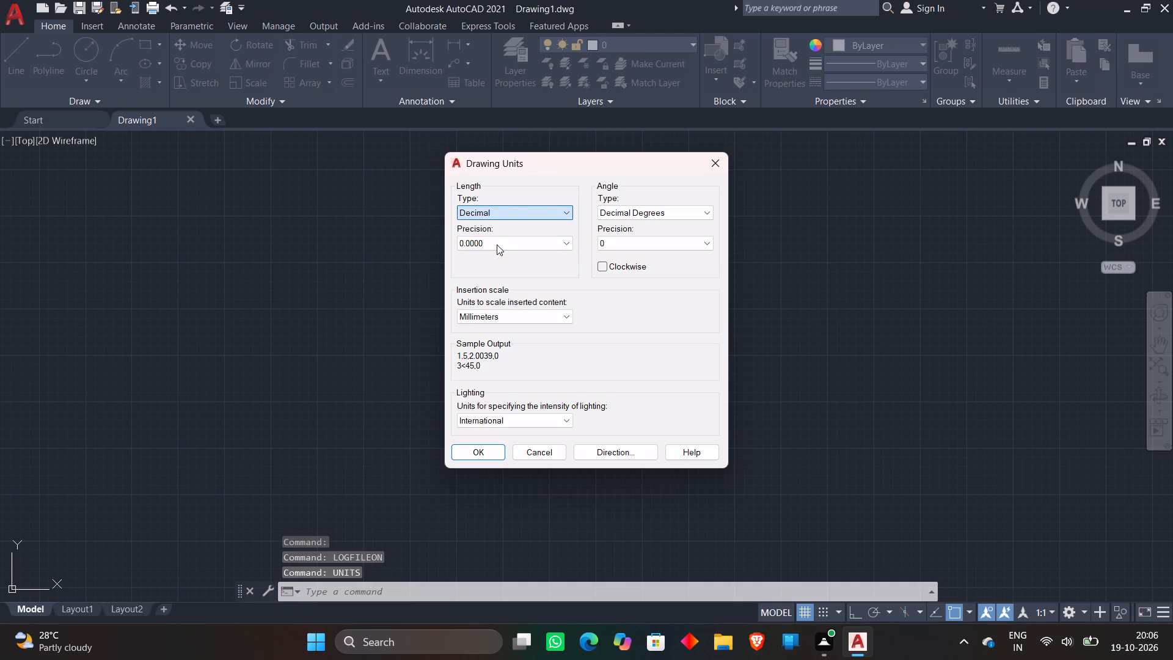
pyautogui.click(496, 247)
pyautogui.click(488, 267)
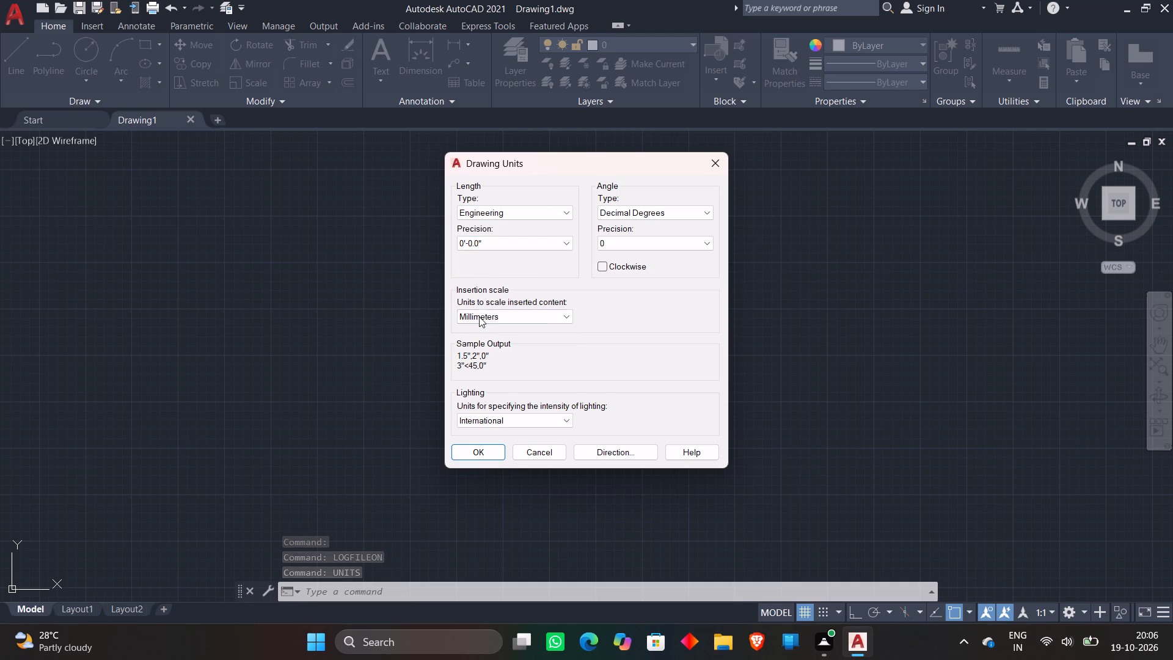
pyautogui.click(479, 317)
pyautogui.click(472, 350)
pyautogui.click(456, 457)
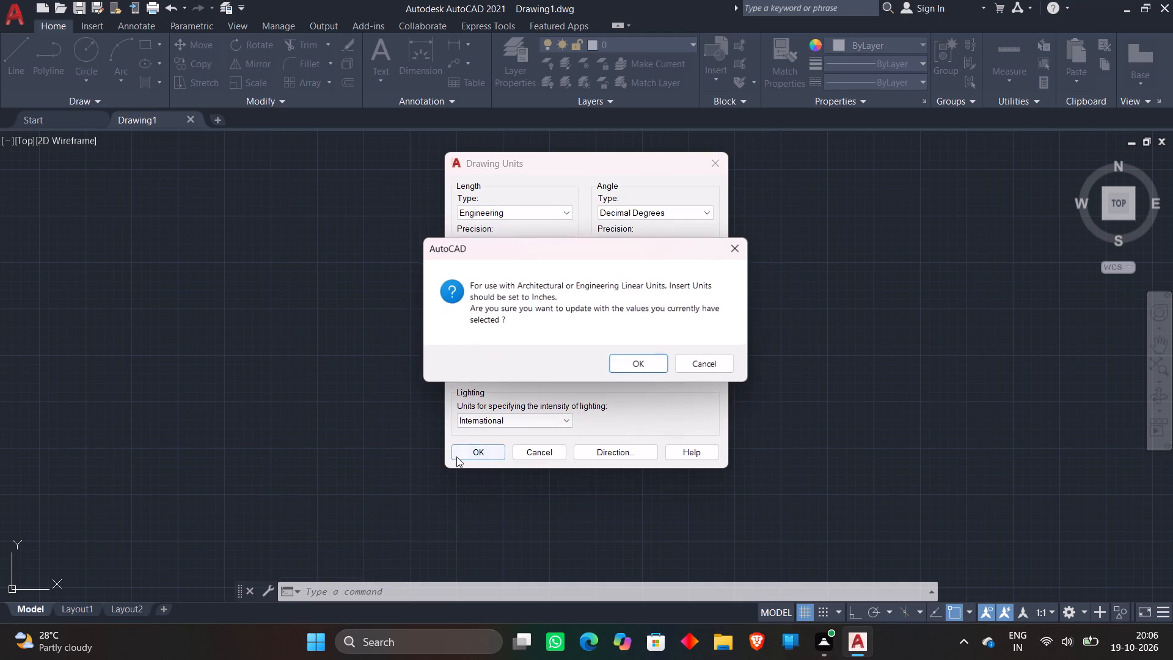
pyautogui.click(647, 370)
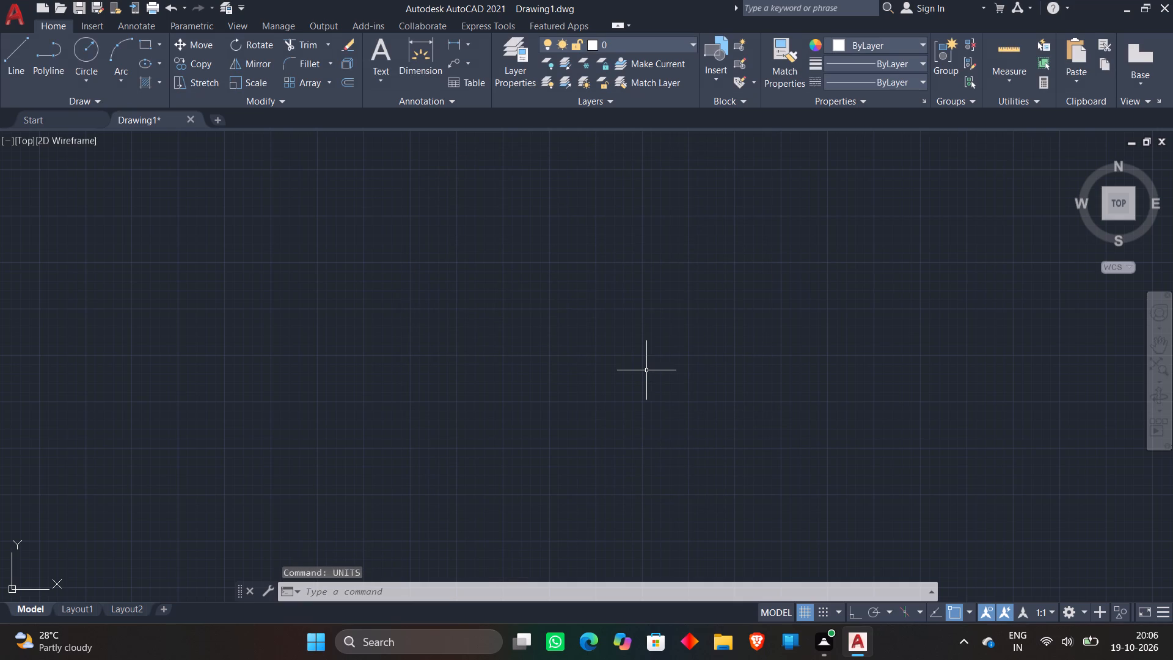
# Modify the ISO-25 dimension style to use a 5.5" arrow size and a 5.5" text height.
pyautogui.write('DIM')
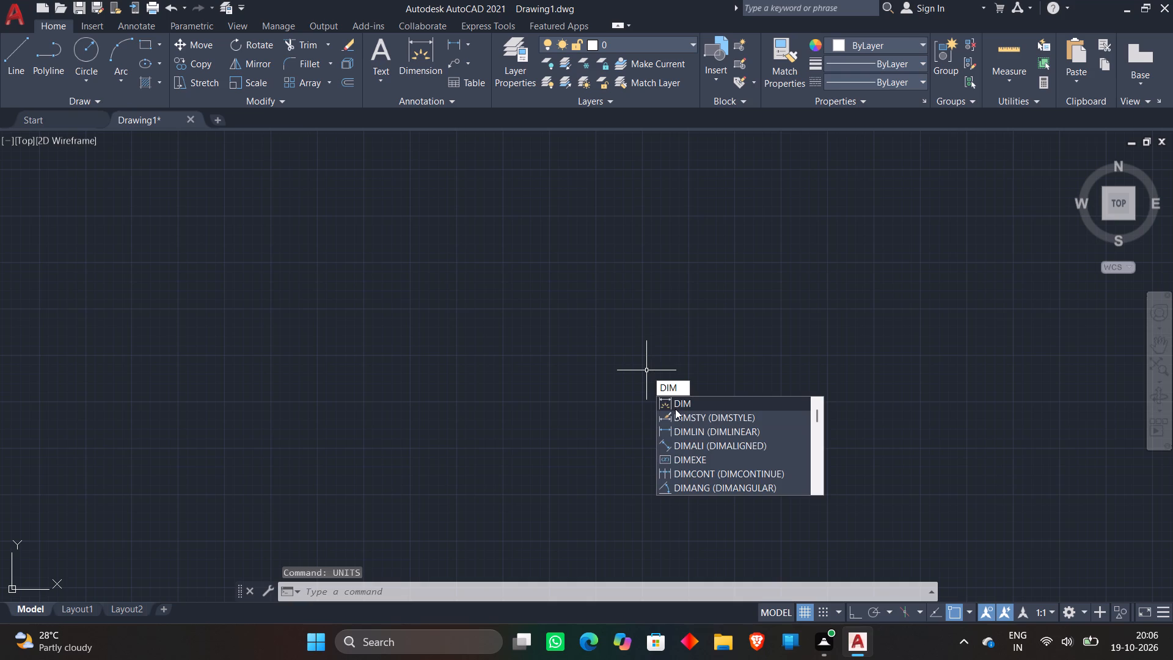
pyautogui.click(678, 416)
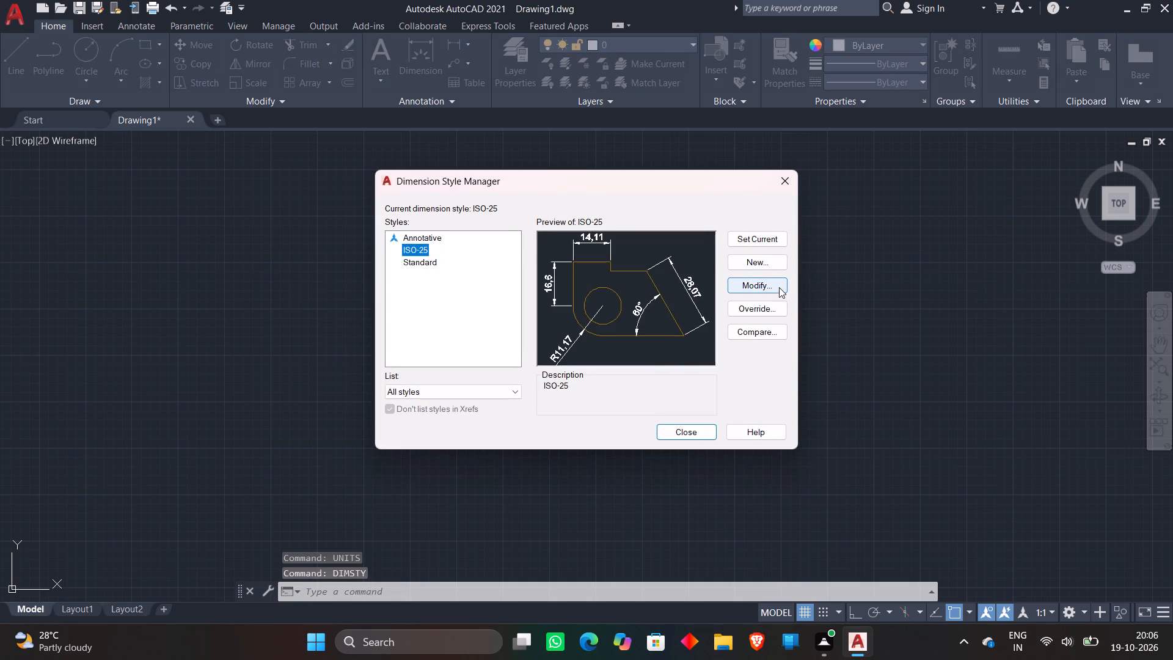
pyautogui.click(779, 287)
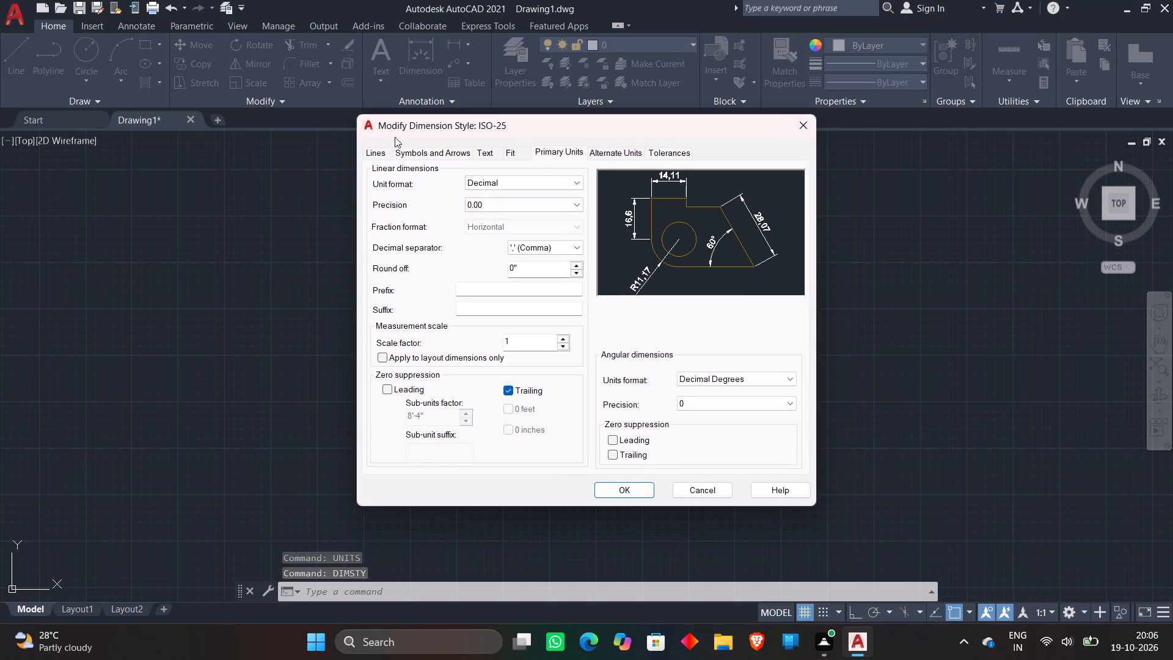
pyautogui.click(410, 147)
pyautogui.tripleClick(431, 302)
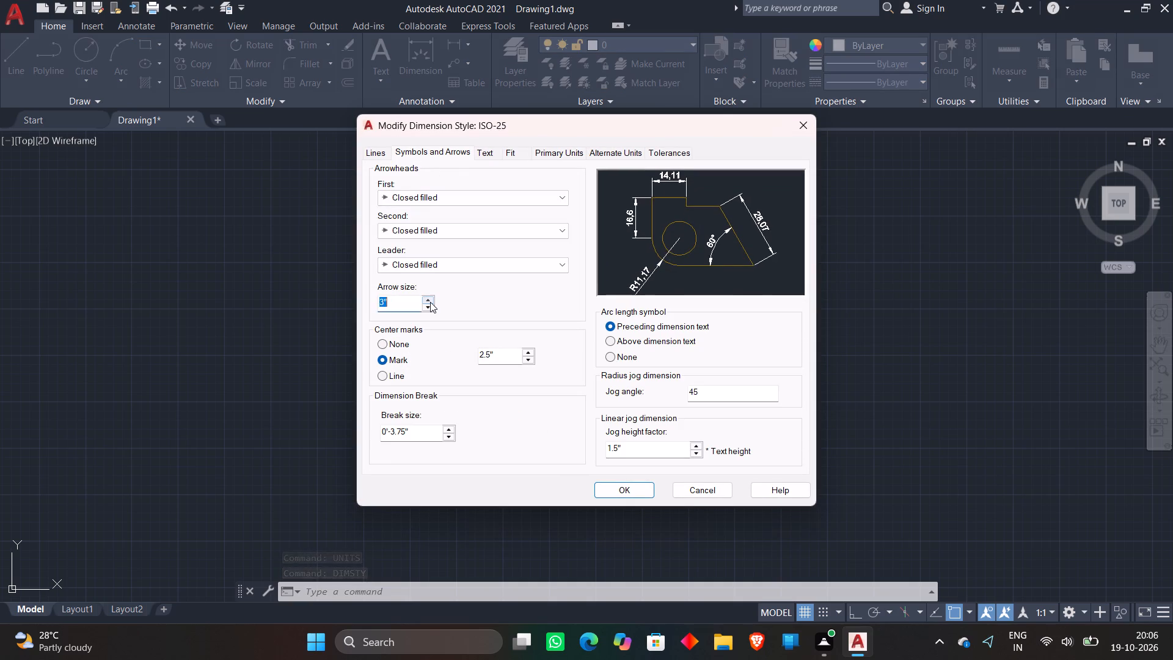
pyautogui.tripleClick(428, 299)
pyautogui.click(421, 293)
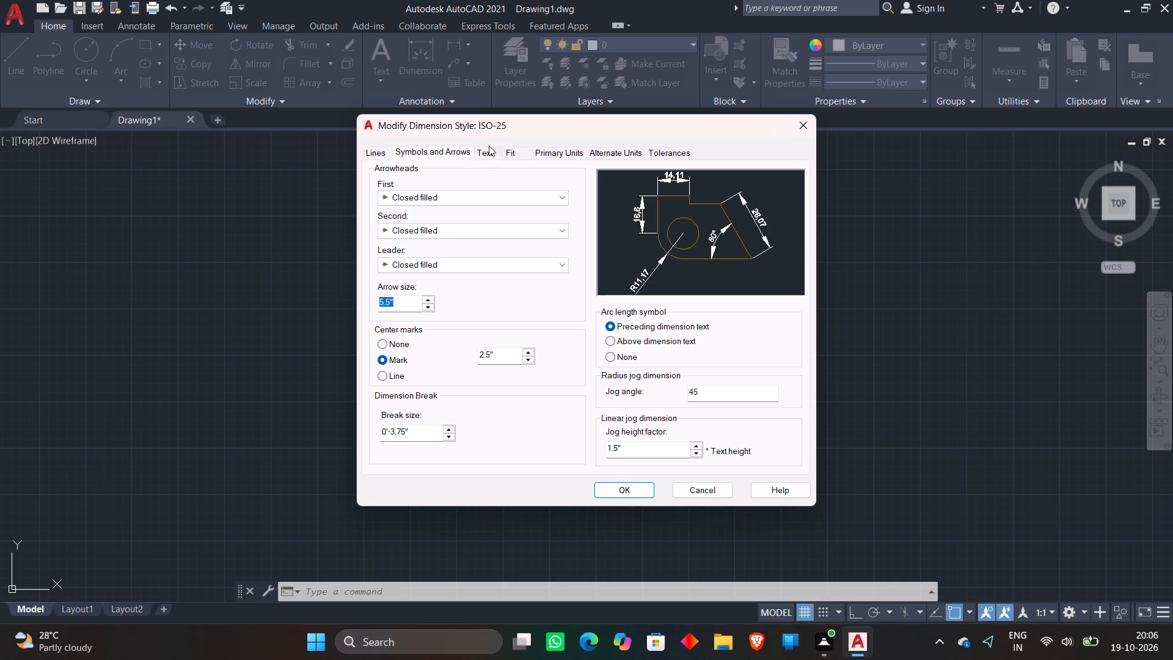
pyautogui.click(486, 153)
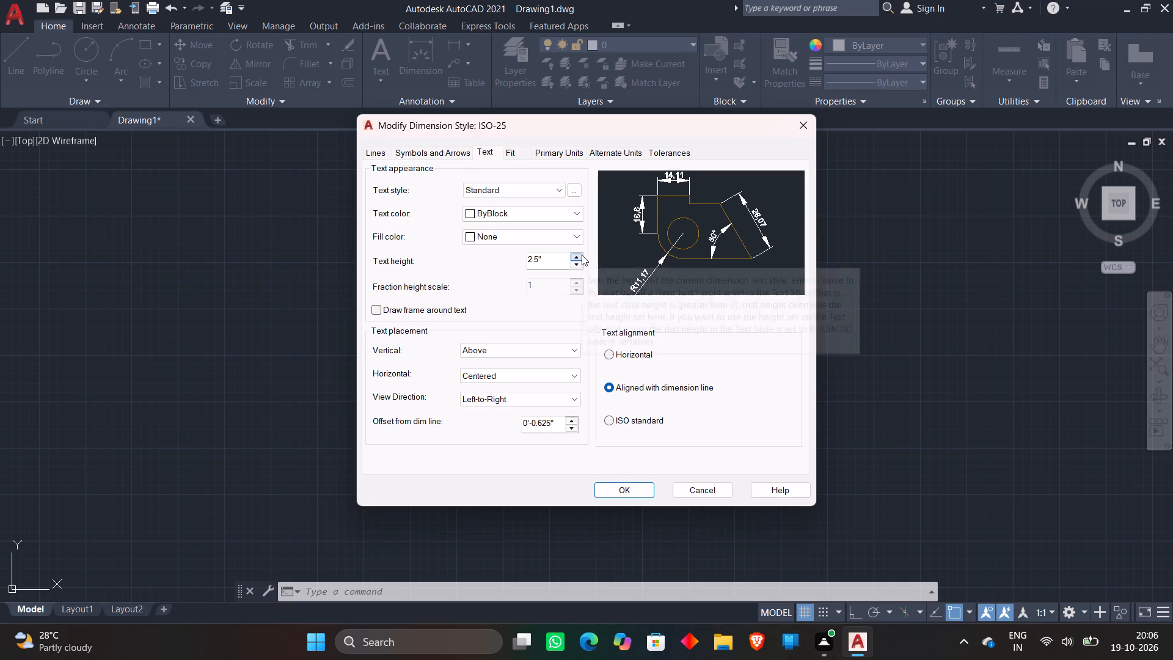
pyautogui.tripleClick(582, 255)
pyautogui.doubleClick(582, 255)
pyautogui.click(580, 254)
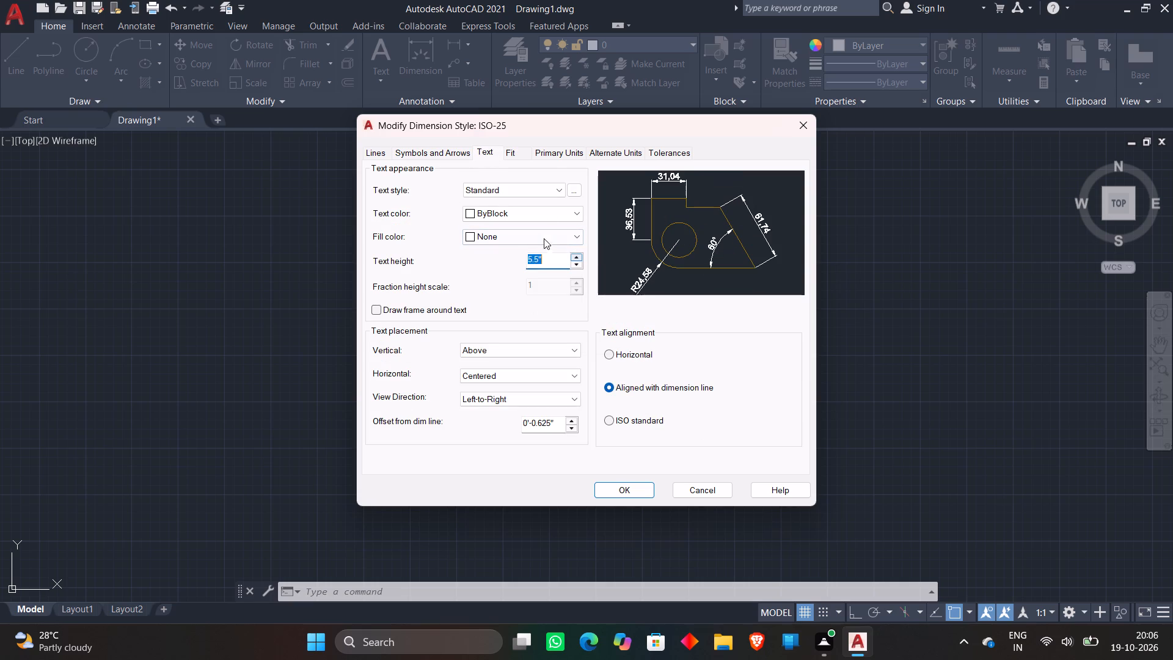
# Set the ISO-25 primary units to Engineering with 0'-0.0" precision and make the style current.
pyautogui.click(514, 146)
pyautogui.click(516, 152)
pyautogui.click(552, 153)
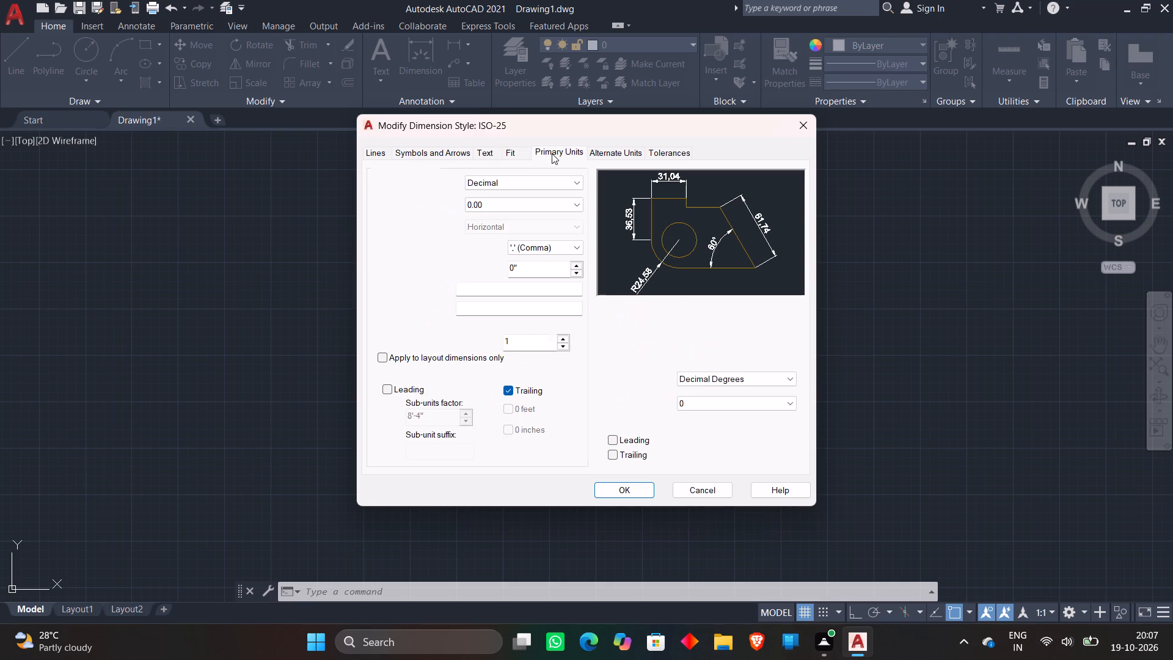
pyautogui.click(511, 182)
pyautogui.click(504, 215)
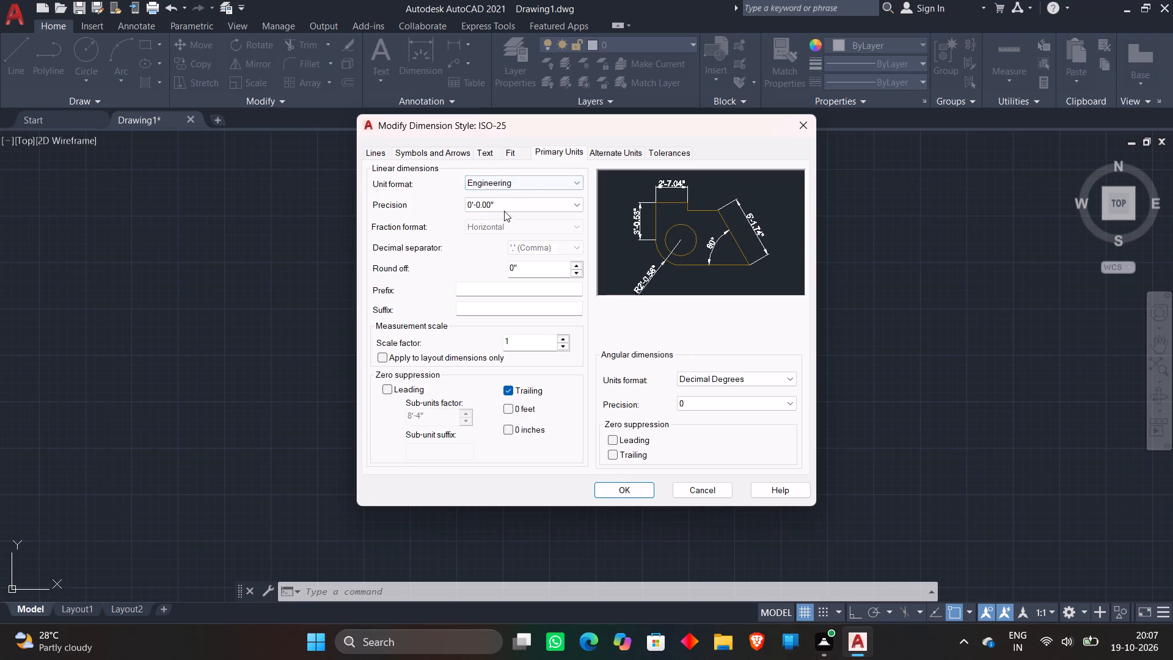
pyautogui.click(504, 202)
pyautogui.click(500, 224)
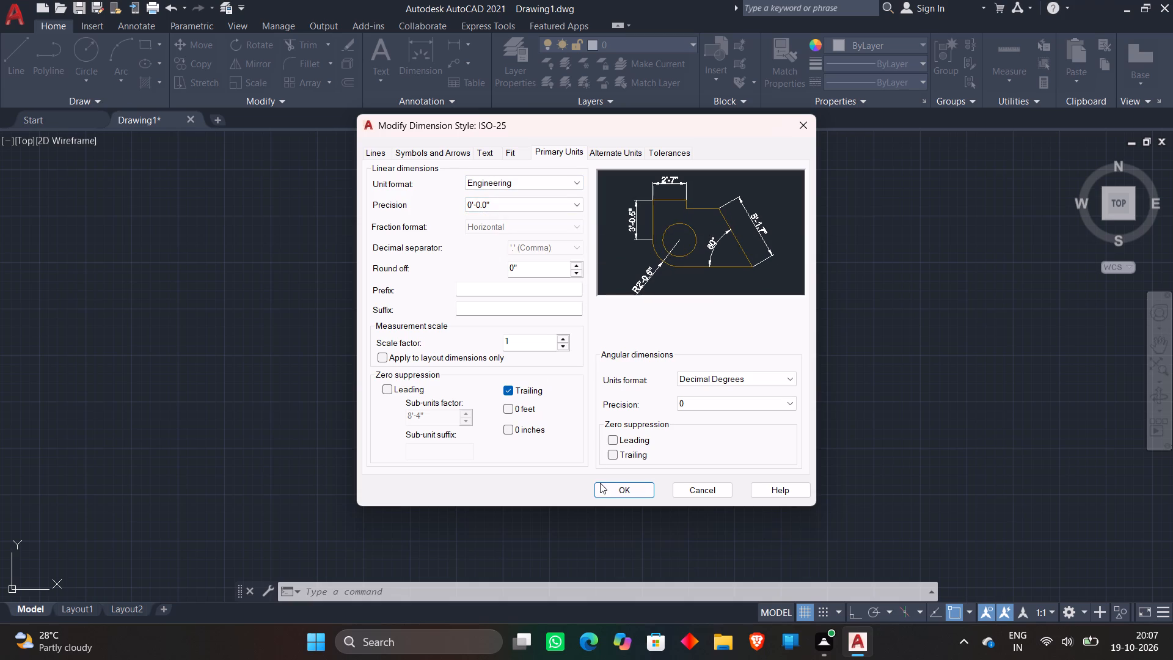
pyautogui.click(604, 485)
pyautogui.doubleClick(740, 238)
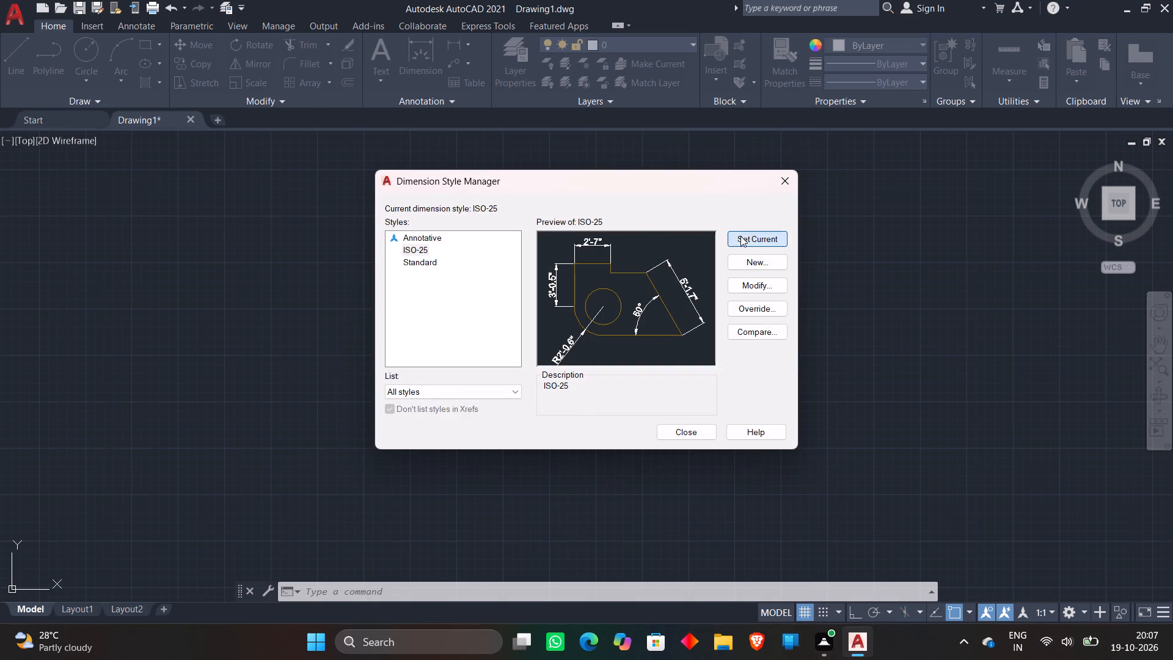
pyautogui.click(739, 233)
pyautogui.click(679, 436)
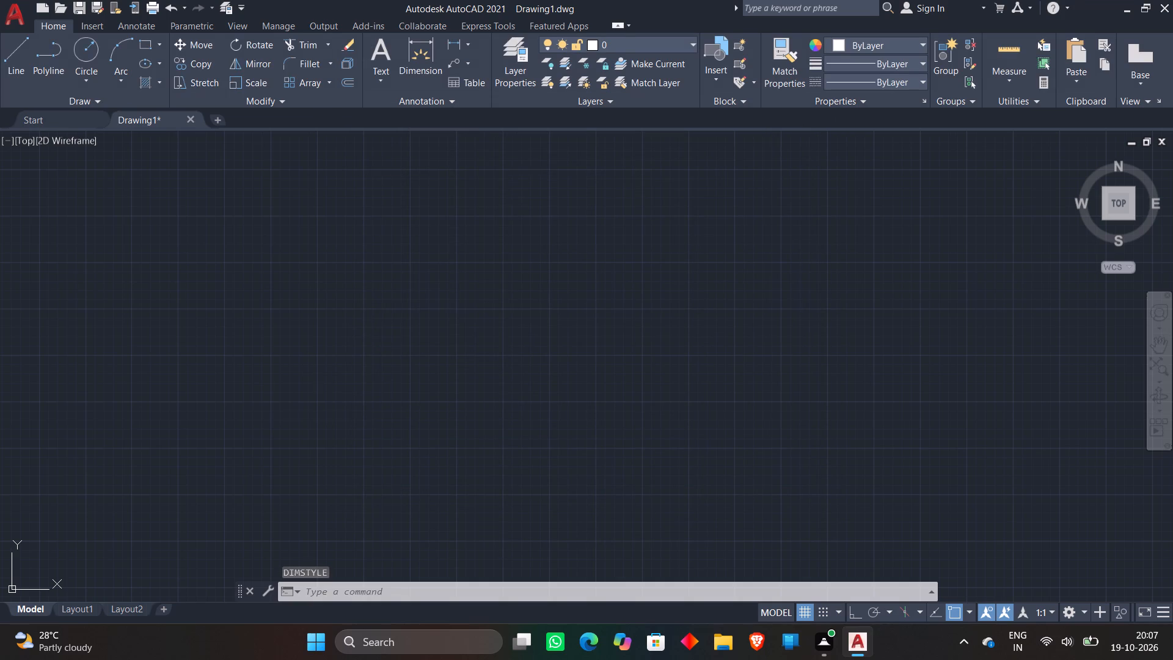
# Draw a closed rectangular room outline 8' wide and 16' high using orthogonal lines.
pyautogui.write('L')
pyautogui.press('space')
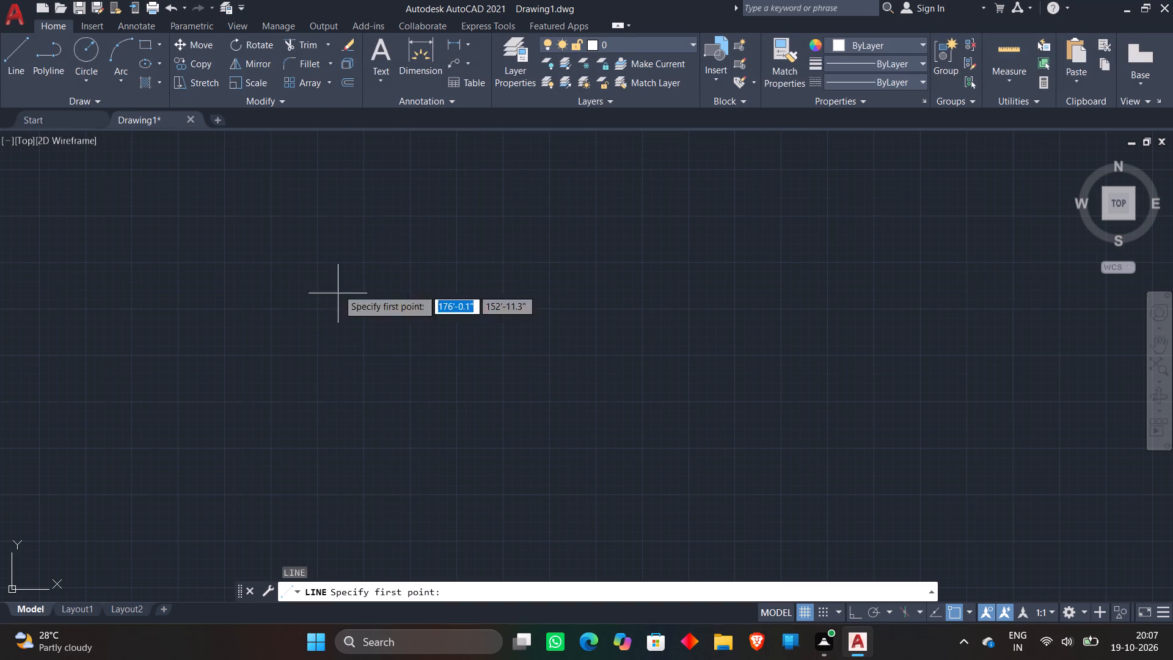
pyautogui.click(263, 202)
pyautogui.press('F8')
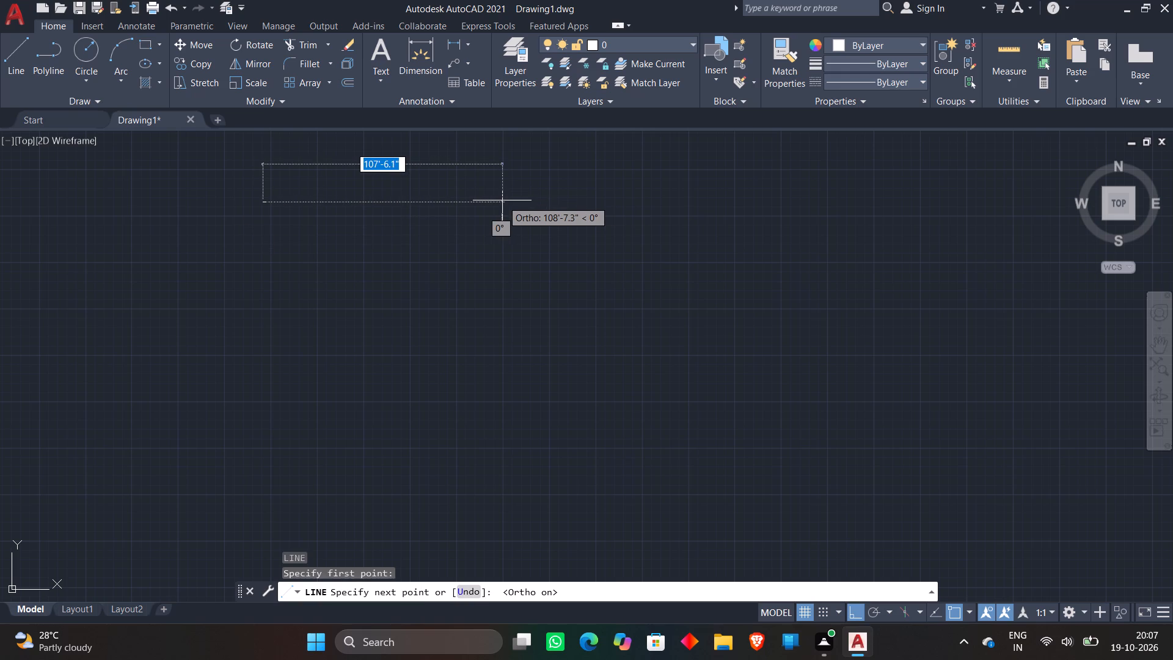
pyautogui.write("8'")
pyautogui.press('Return')
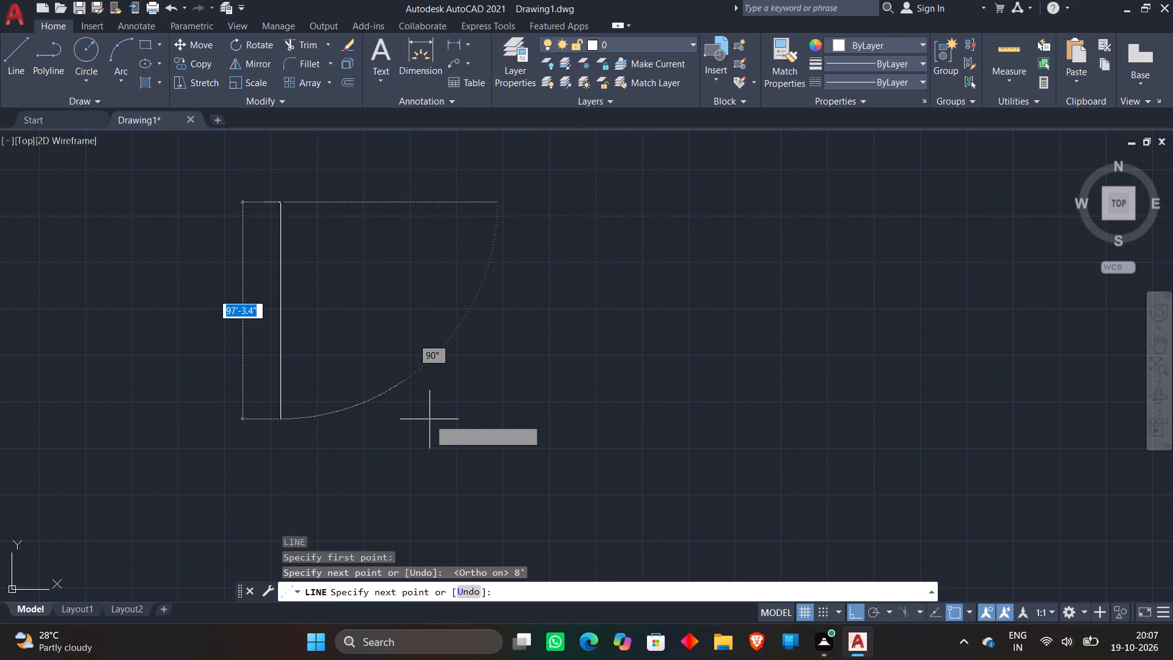
pyautogui.write("16'")
pyautogui.press('Return')
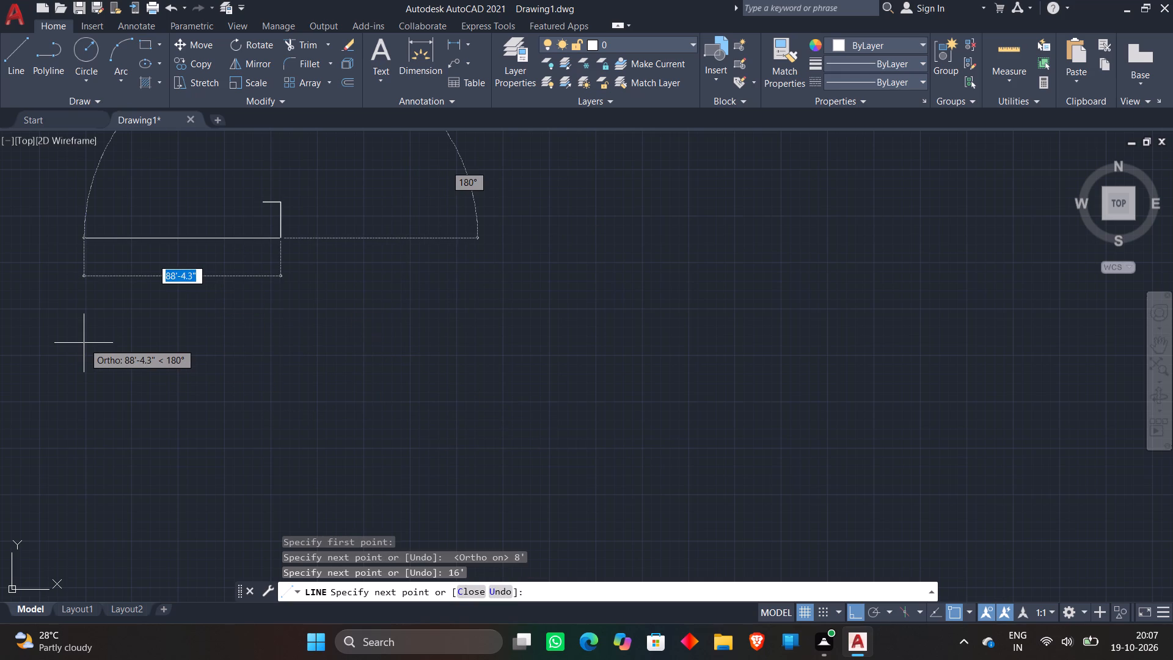
pyautogui.write("8'")
pyautogui.press('Return')
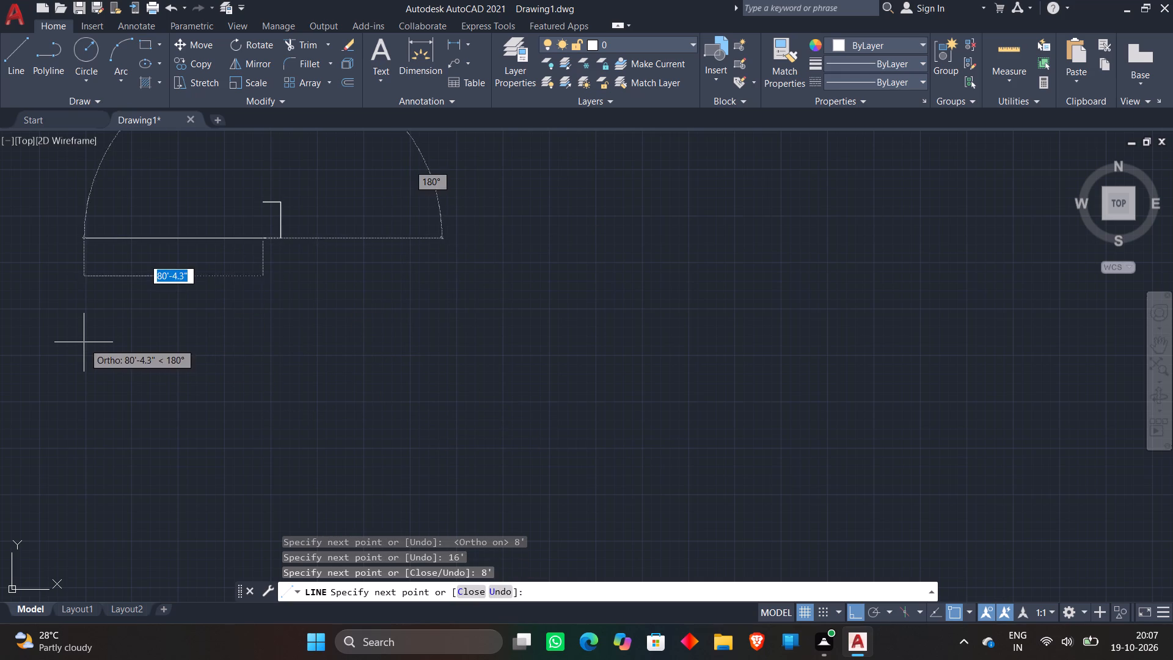
pyautogui.write("16'")
pyautogui.press('Return')
pyautogui.press('Escape')
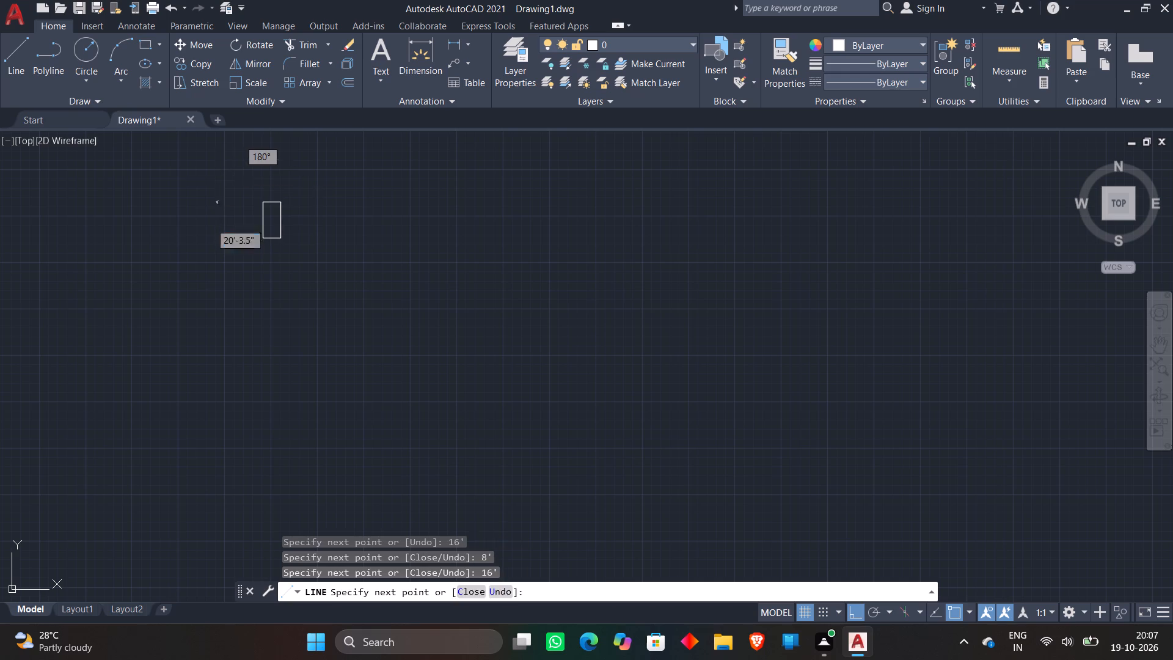
# Offset all four sides of the 8' by 16' rectangle outward by 9" to form the walls.
pyautogui.scroll(2, 219, 176)
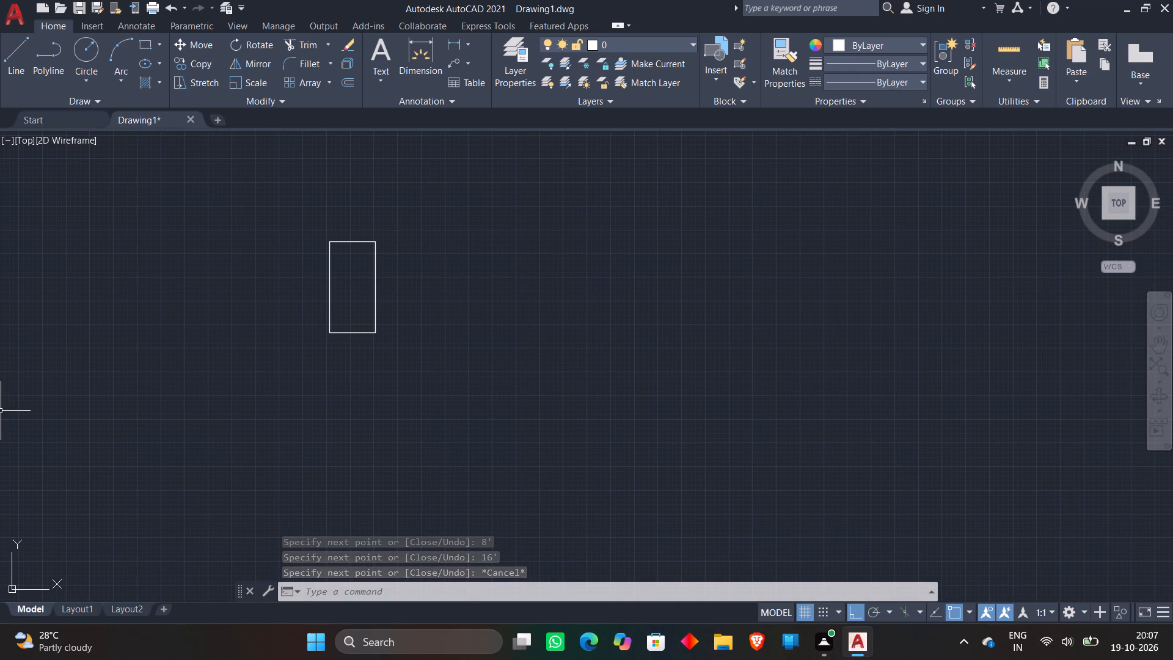
pyautogui.press('o')
pyautogui.press('Return')
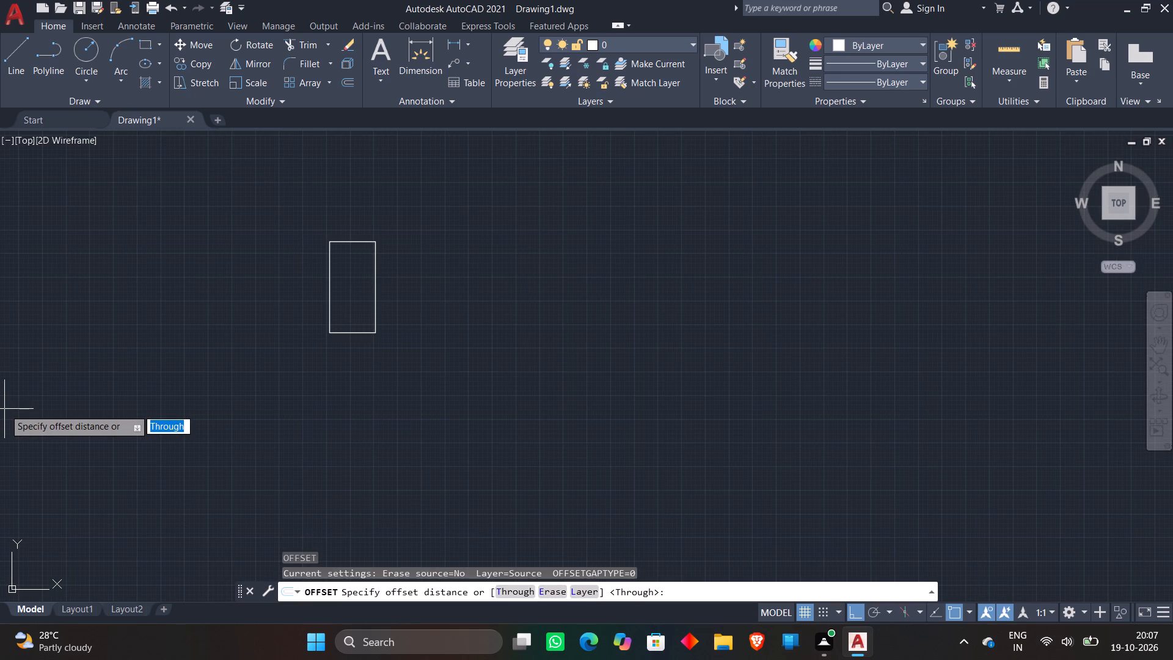
pyautogui.write('9"')
pyautogui.press('Return')
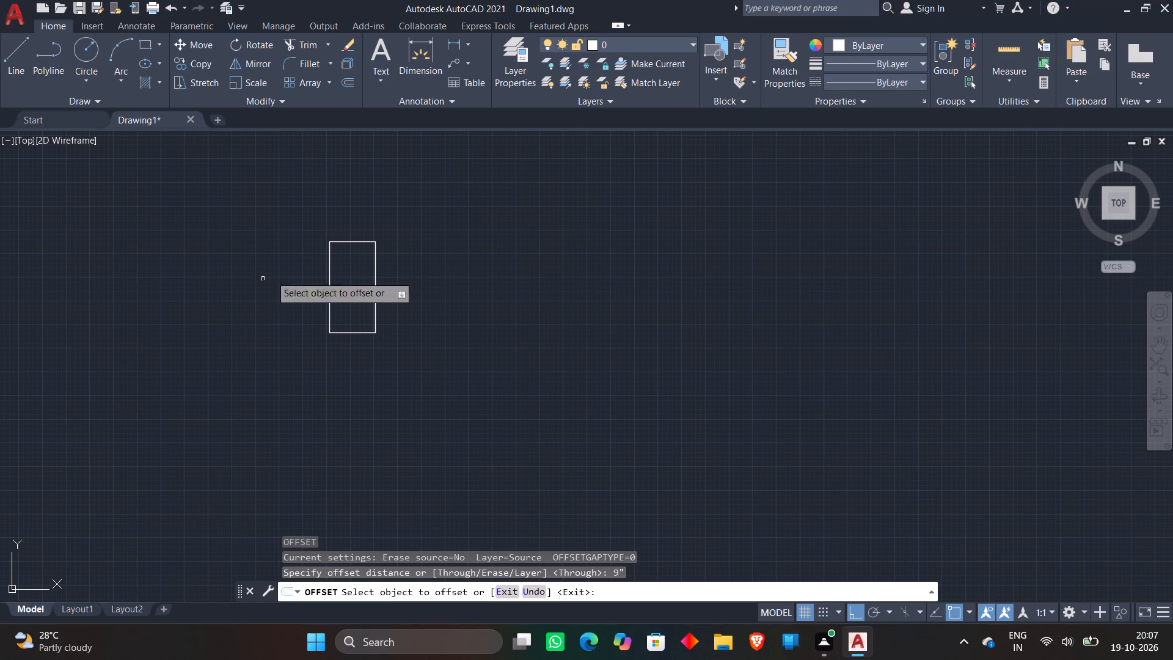
pyautogui.click(340, 241)
pyautogui.click(357, 195)
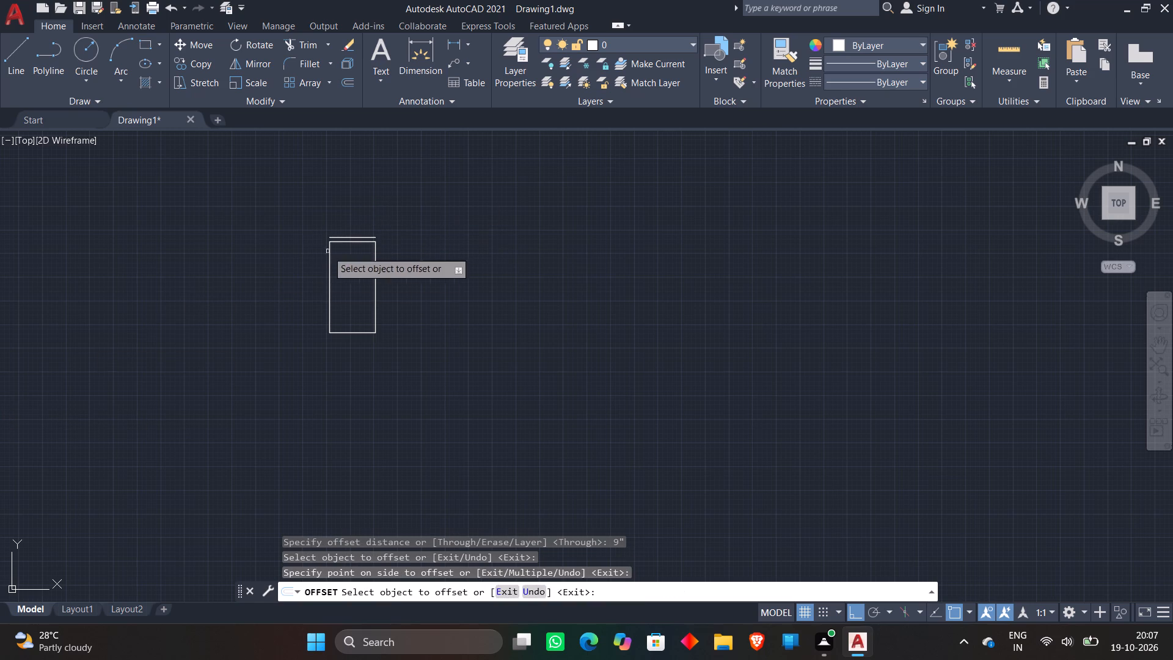
pyautogui.click(331, 266)
pyautogui.click(230, 295)
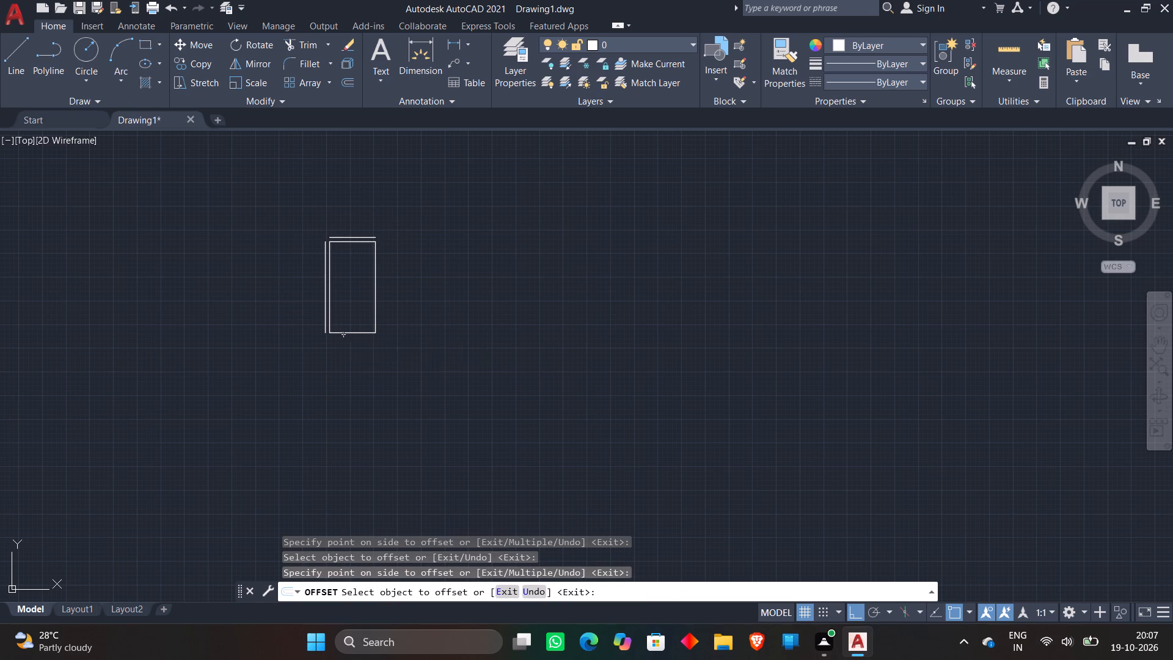
pyautogui.click(343, 335)
pyautogui.click(337, 388)
pyautogui.click(376, 295)
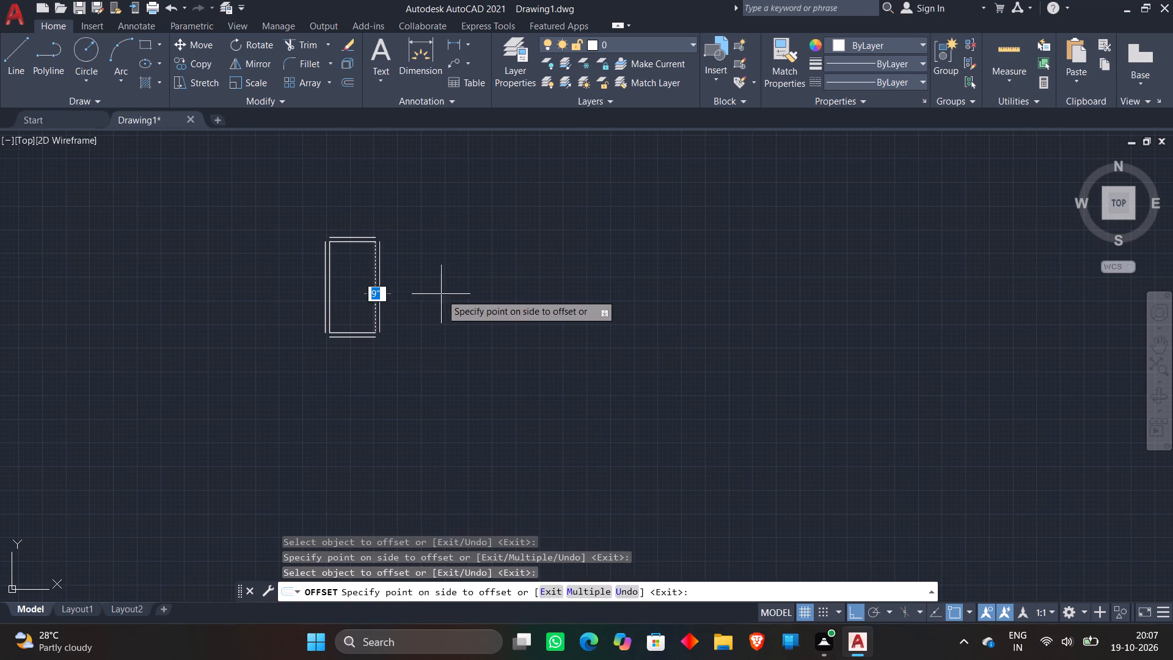
pyautogui.click(441, 294)
pyautogui.press('Escape')
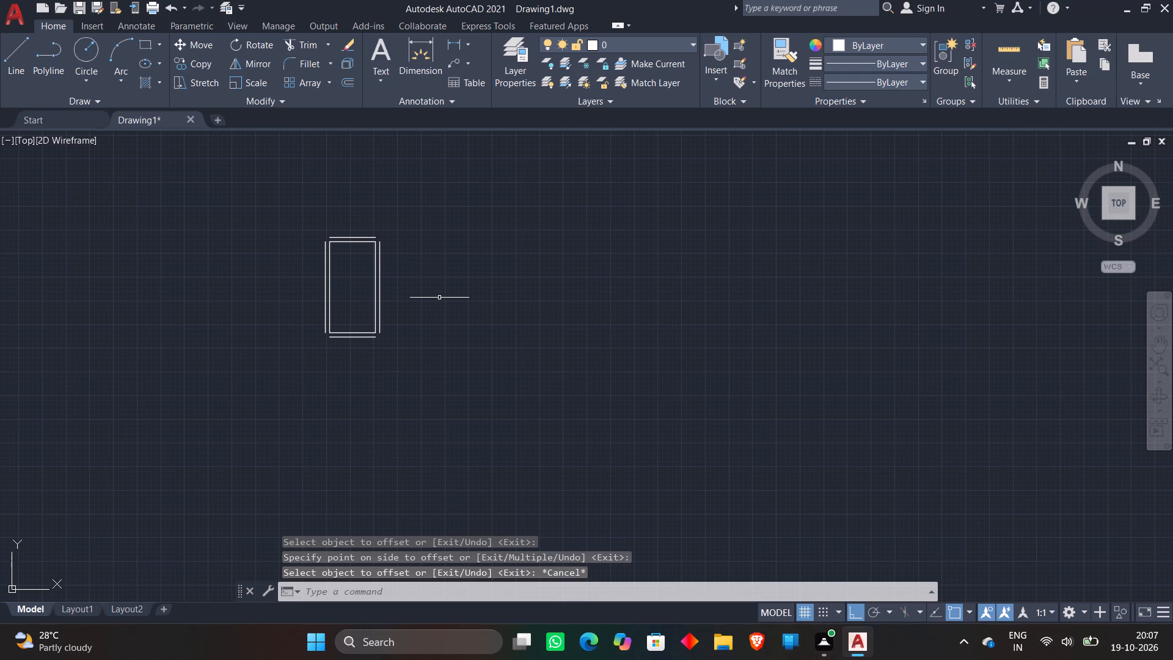
# Draw a 3'6" wide by 5' high room outline from the upper end of the large room's right outer wall line.
pyautogui.write('L')
pyautogui.press('space')
pyautogui.scroll(3, 382, 251)
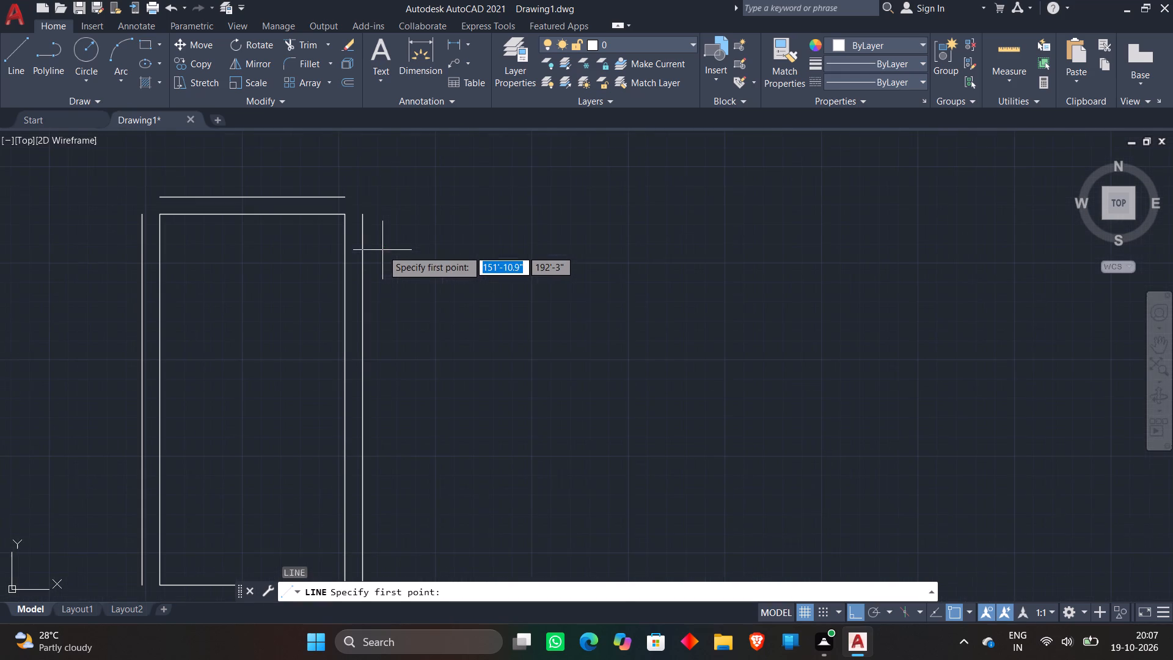
pyautogui.click(364, 222)
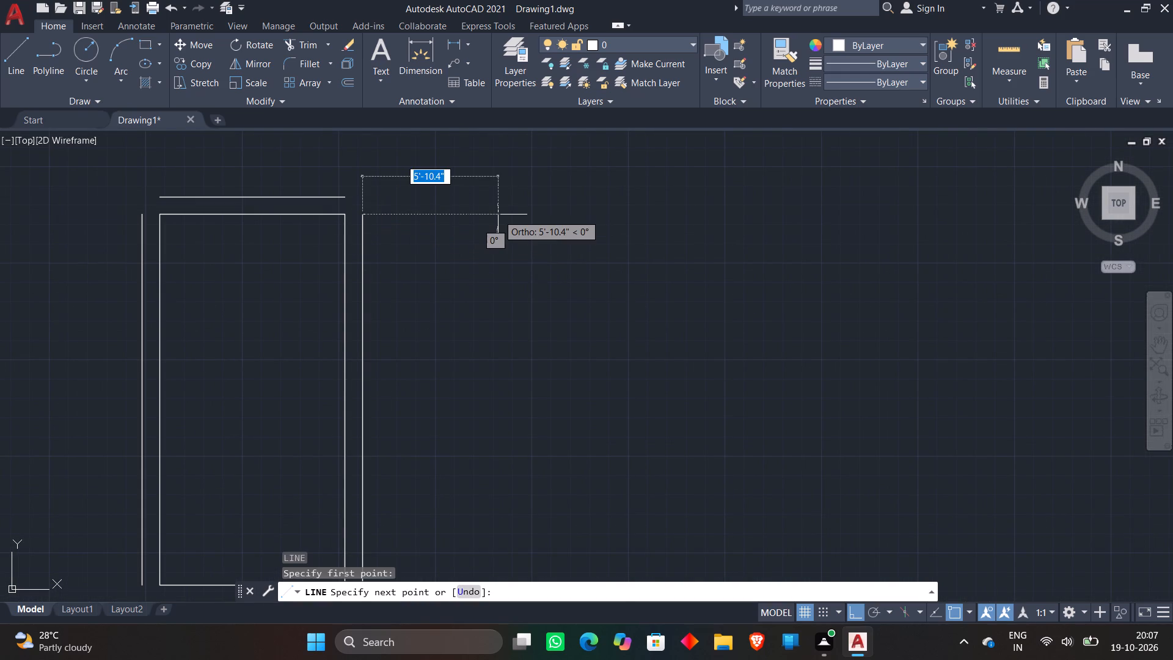
pyautogui.write('3\'6"')
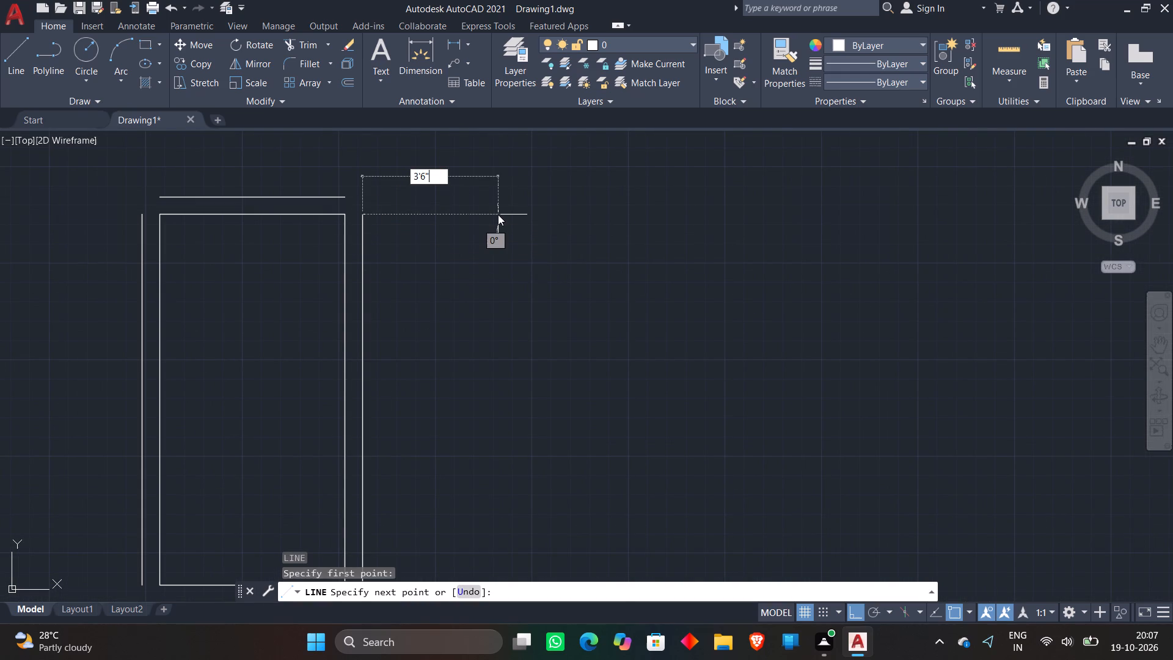
pyautogui.press('Return')
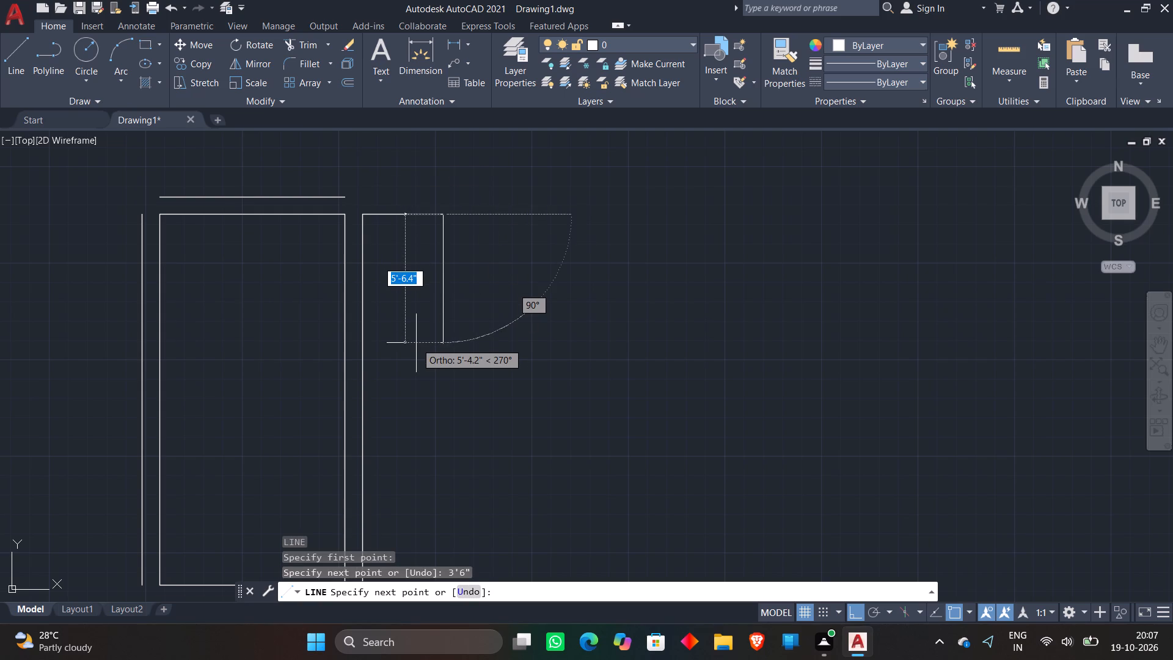
pyautogui.write("5'")
pyautogui.press('Return')
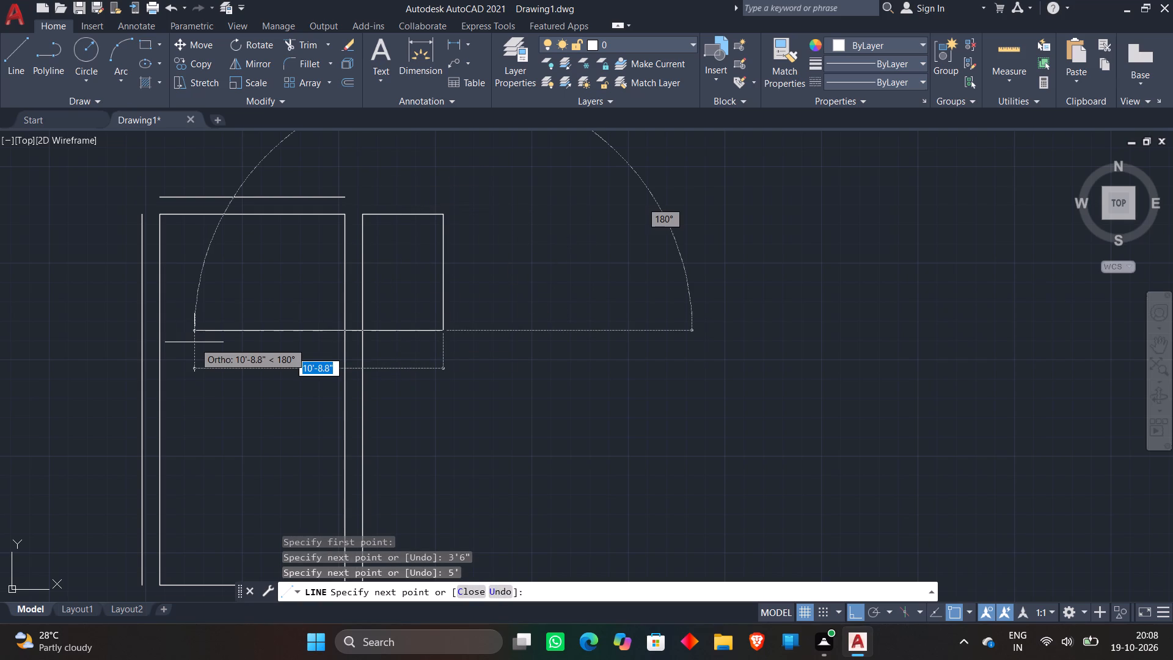
pyautogui.write("3'6")
pyautogui.hotkey('shift', '"')
pyautogui.press('Return')
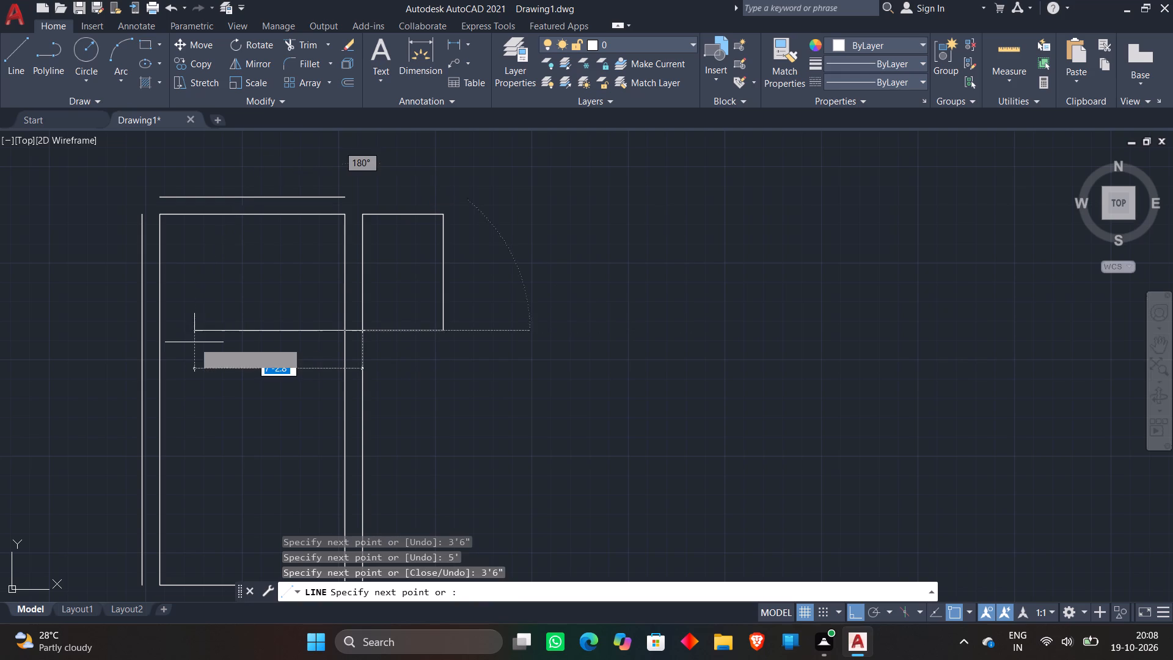
pyautogui.press('Escape')
# Offset the top, right and bottom sides of the 3'6" by 5' room outward by 9".
pyautogui.press('o')
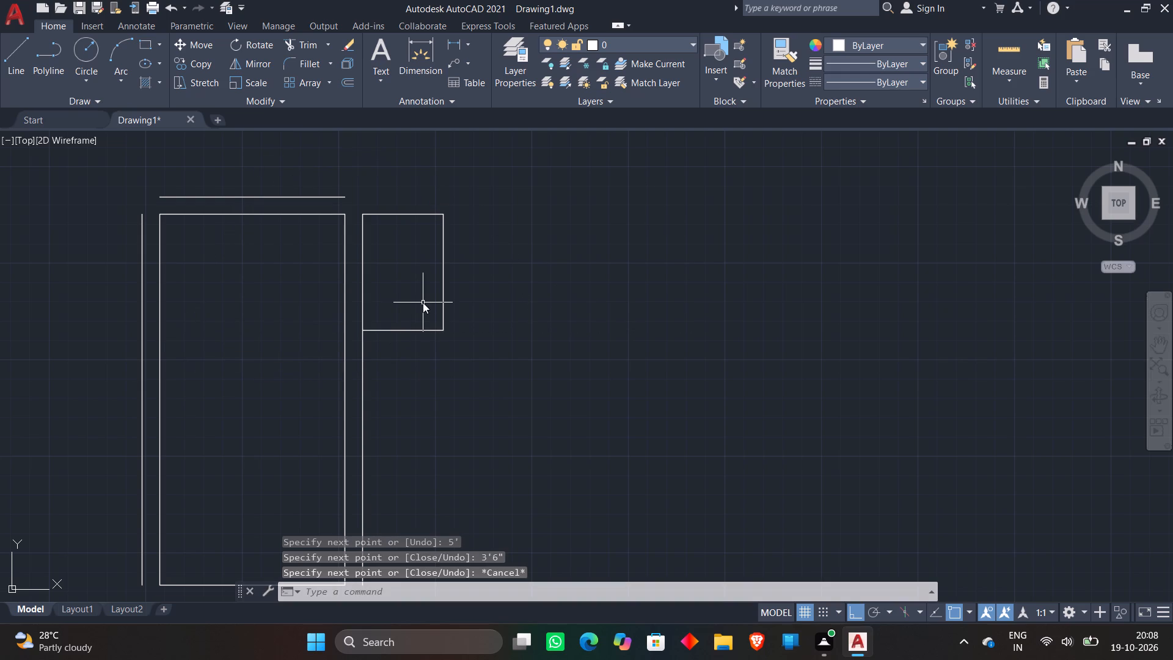
pyautogui.press('Return')
pyautogui.press('Return')
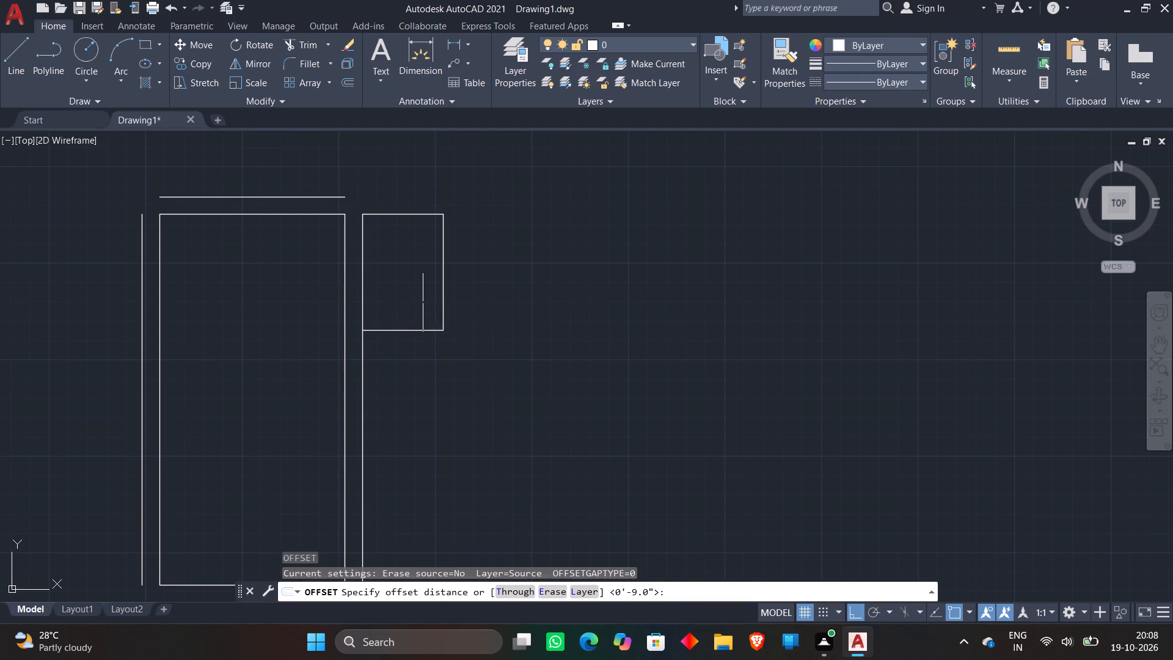
pyautogui.click(414, 213)
pyautogui.click(414, 175)
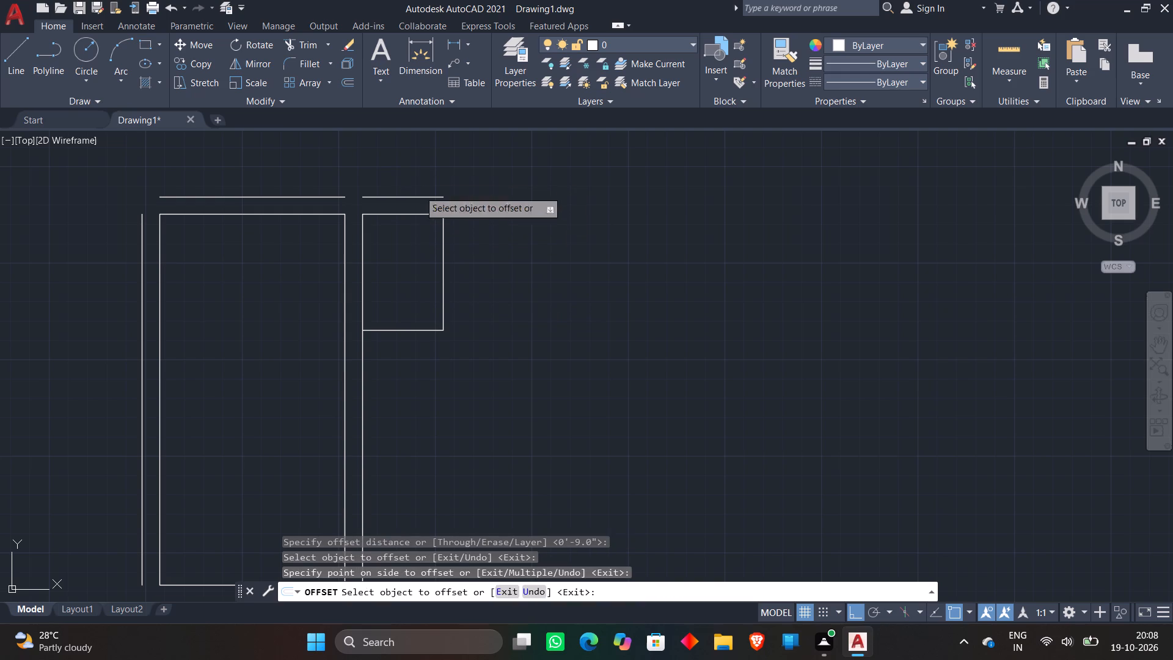
pyautogui.click(445, 282)
pyautogui.click(555, 286)
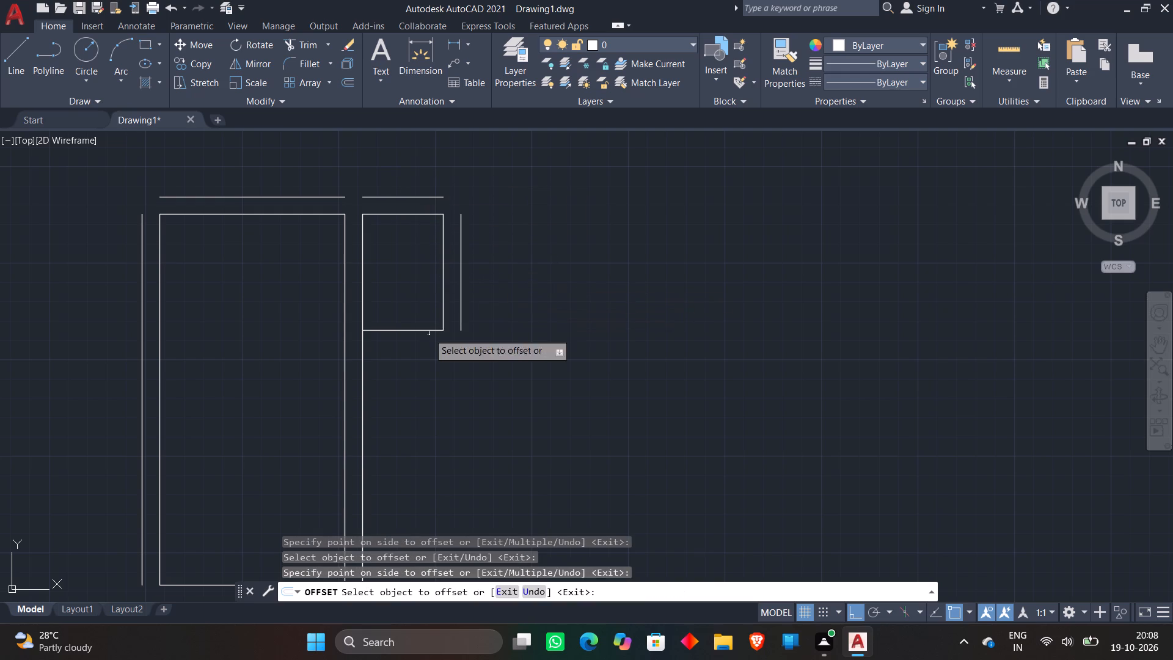
pyautogui.click(401, 332)
pyautogui.click(397, 358)
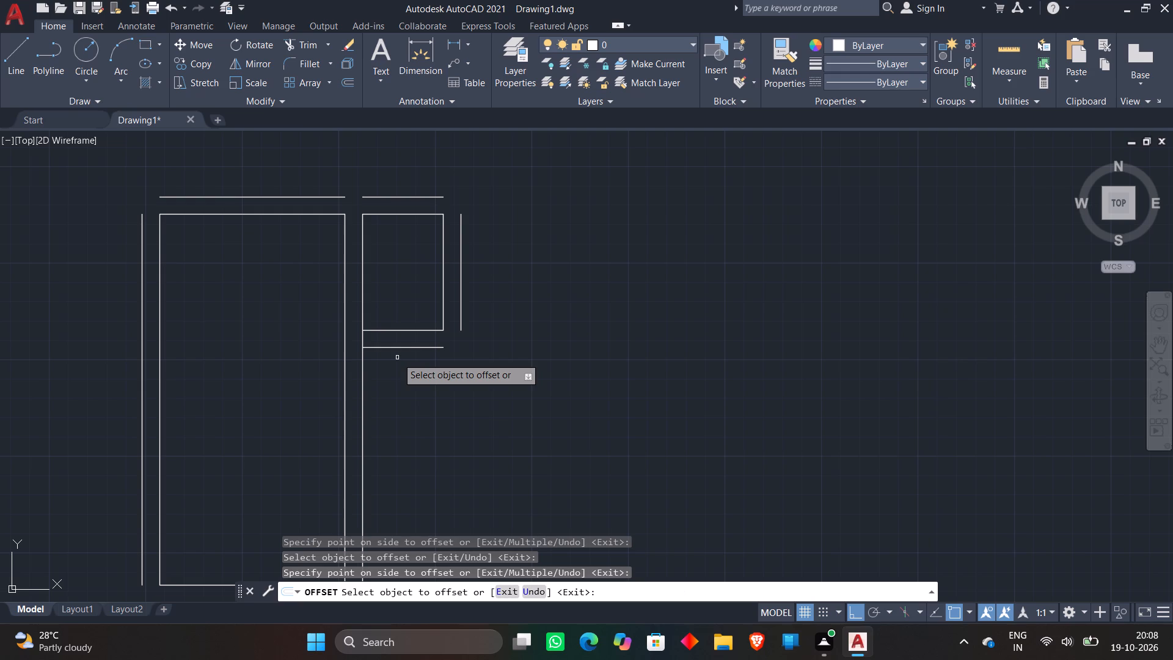
pyautogui.press('Escape')
# Trim the large room's outer wall line between the small room's bottom edge and its 9" offset line.
pyautogui.write('TR')
pyautogui.press('space')
pyautogui.click(365, 339)
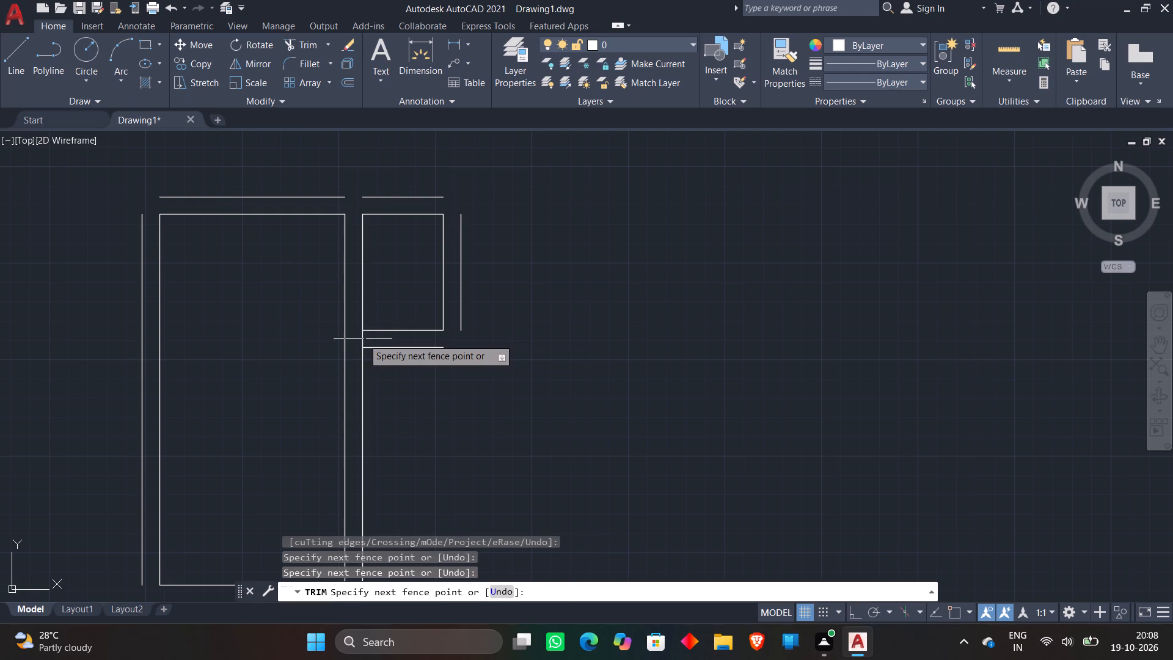
pyautogui.click(362, 339)
pyautogui.click(359, 339)
pyautogui.click(366, 339)
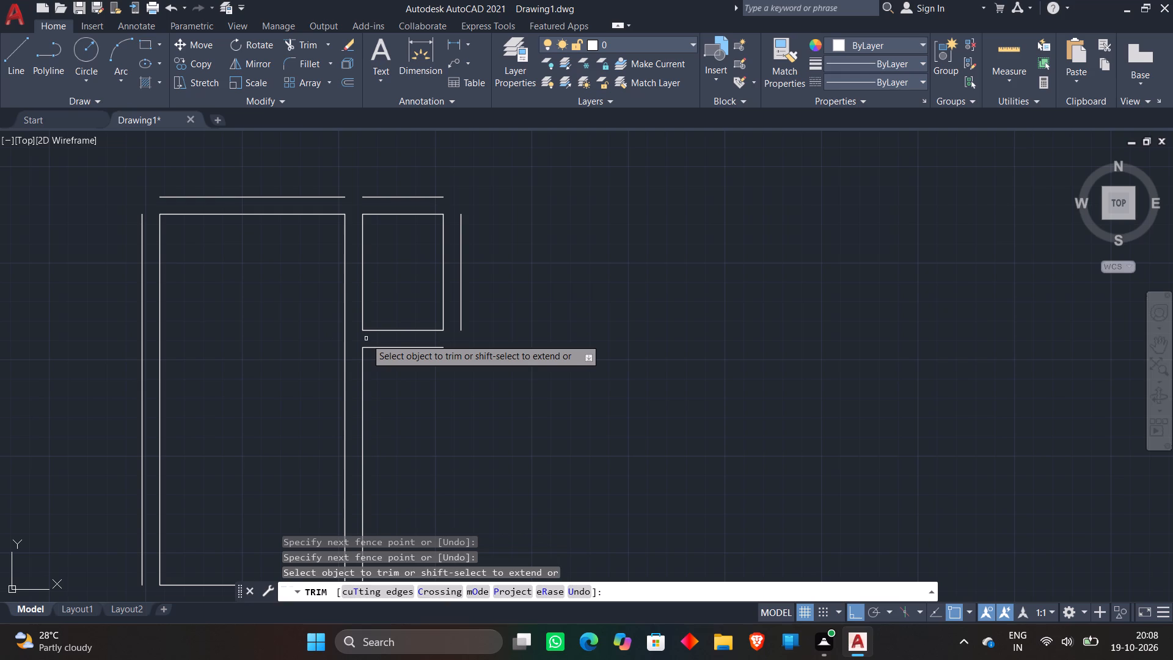
pyautogui.press('Escape')
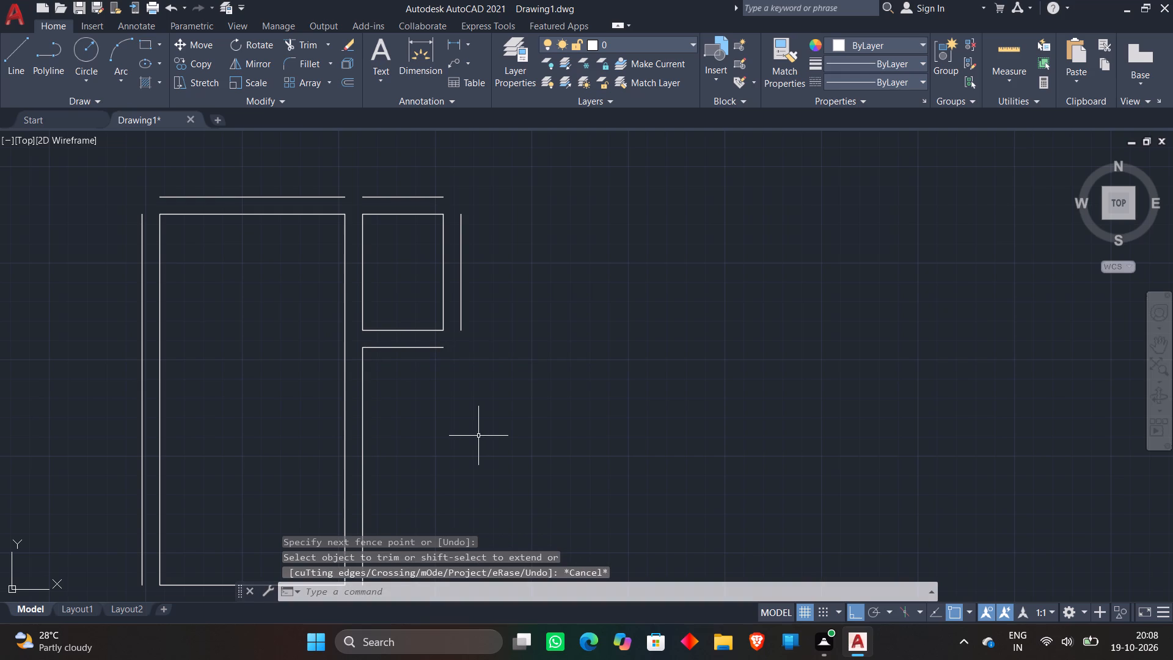
# Draw a second room below the first small one, with a 5' right side and a 3'6" bottom side.
pyautogui.press('l')
pyautogui.press('Return')
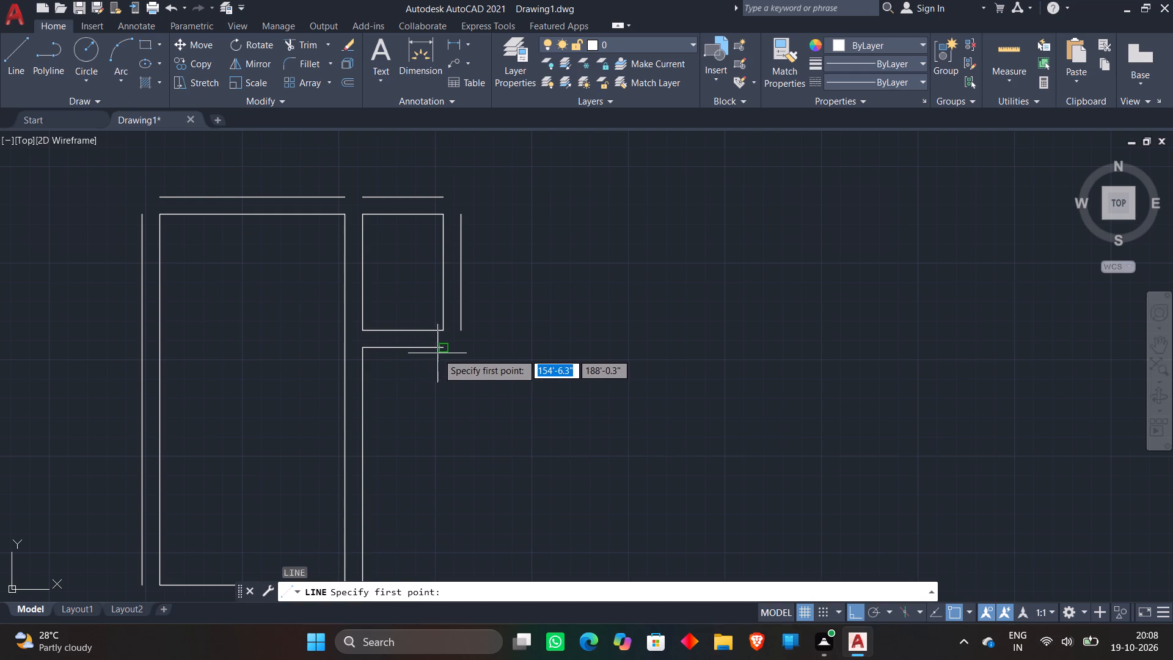
pyautogui.click(439, 353)
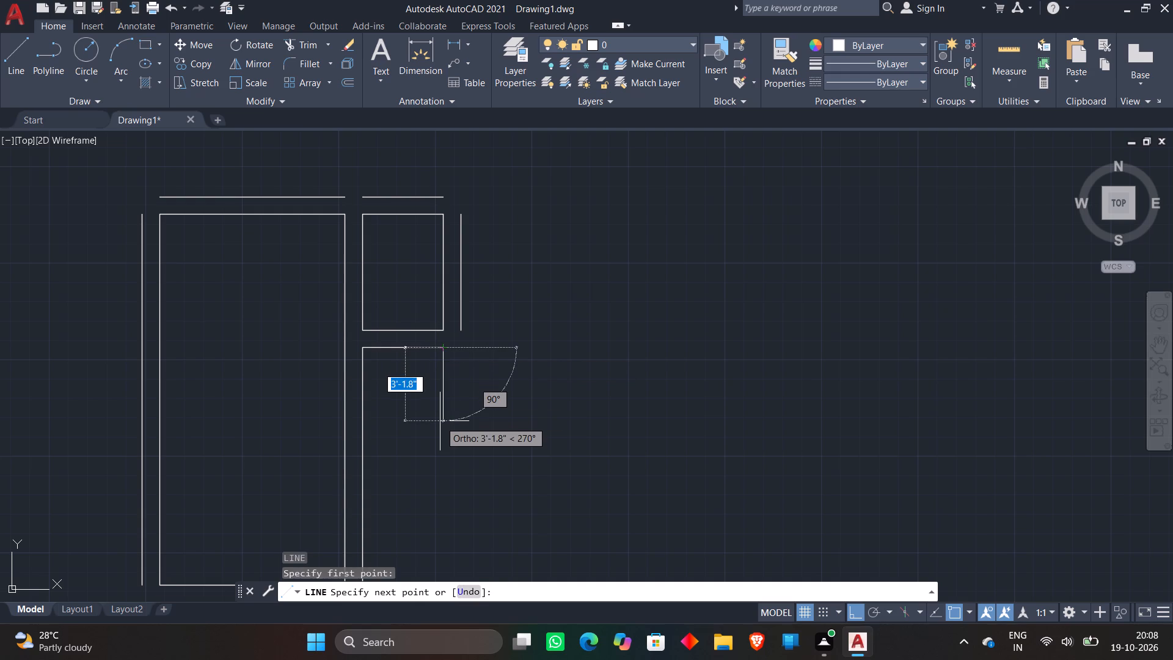
pyautogui.write("5'")
pyautogui.press('Return')
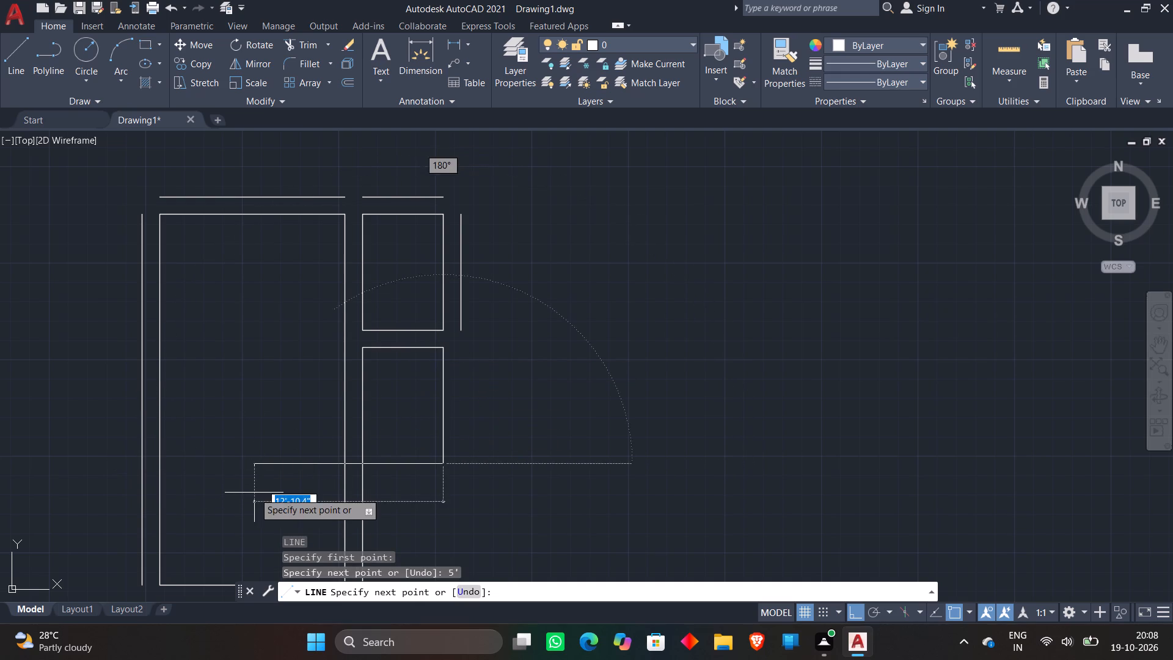
pyautogui.write('3\'6"')
pyautogui.press('Return')
pyautogui.press('Escape')
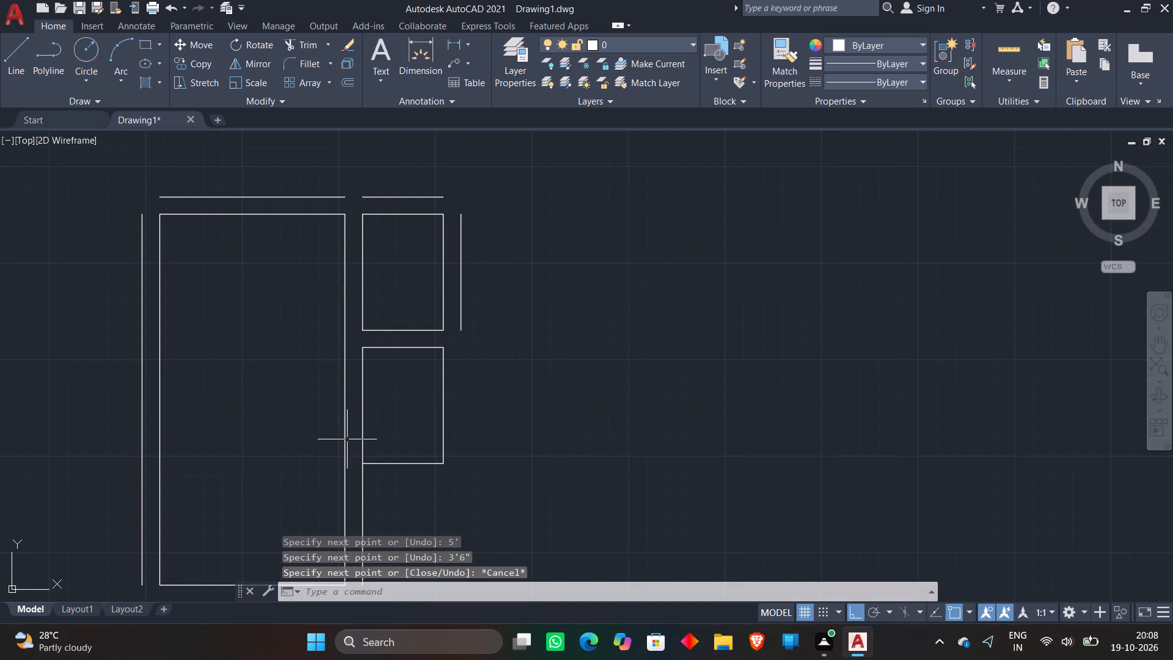
# Offset the right and bottom sides of the second small room outward by 9".
pyautogui.press('o')
pyautogui.press('Return')
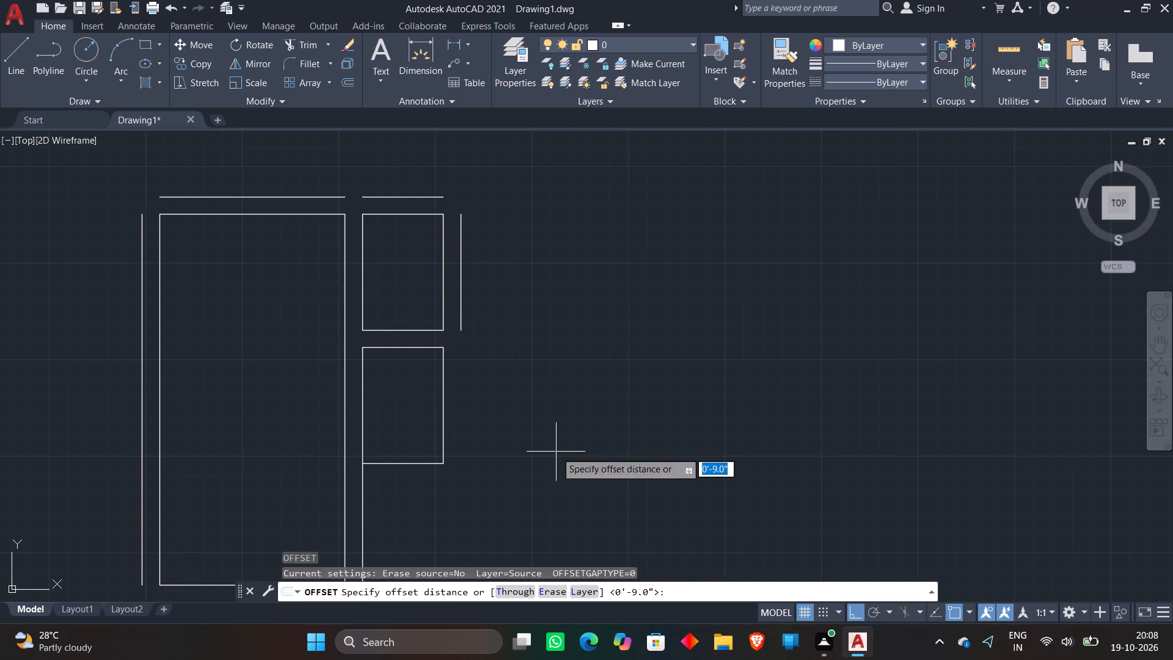
pyautogui.press('Return')
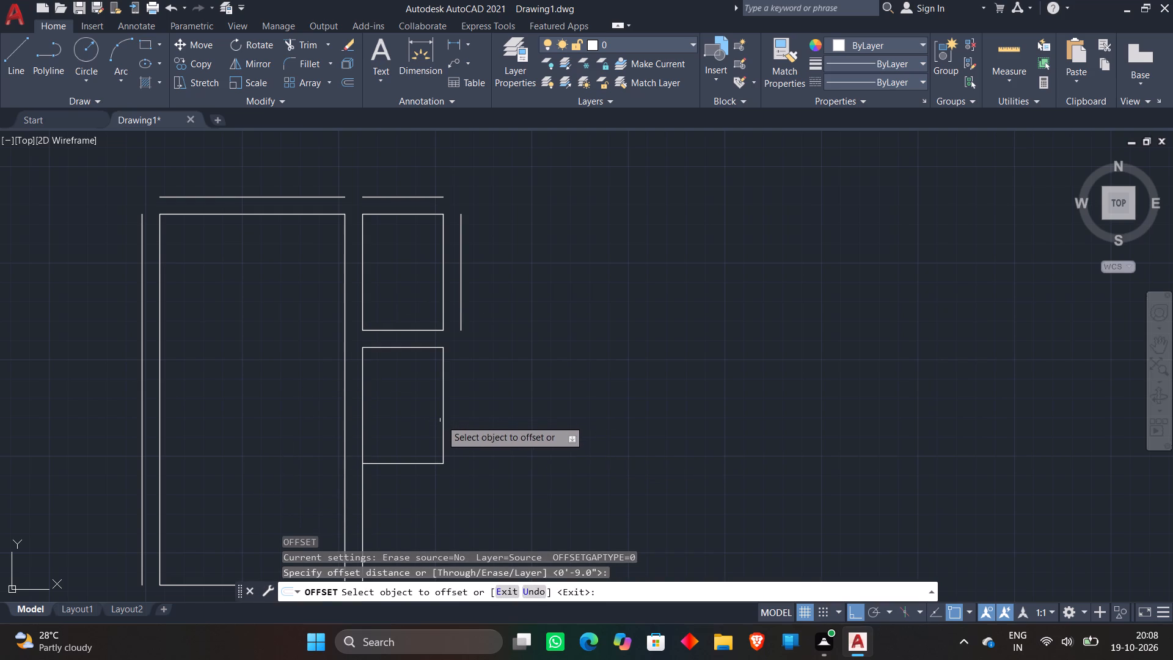
pyautogui.click(442, 420)
pyautogui.click(517, 420)
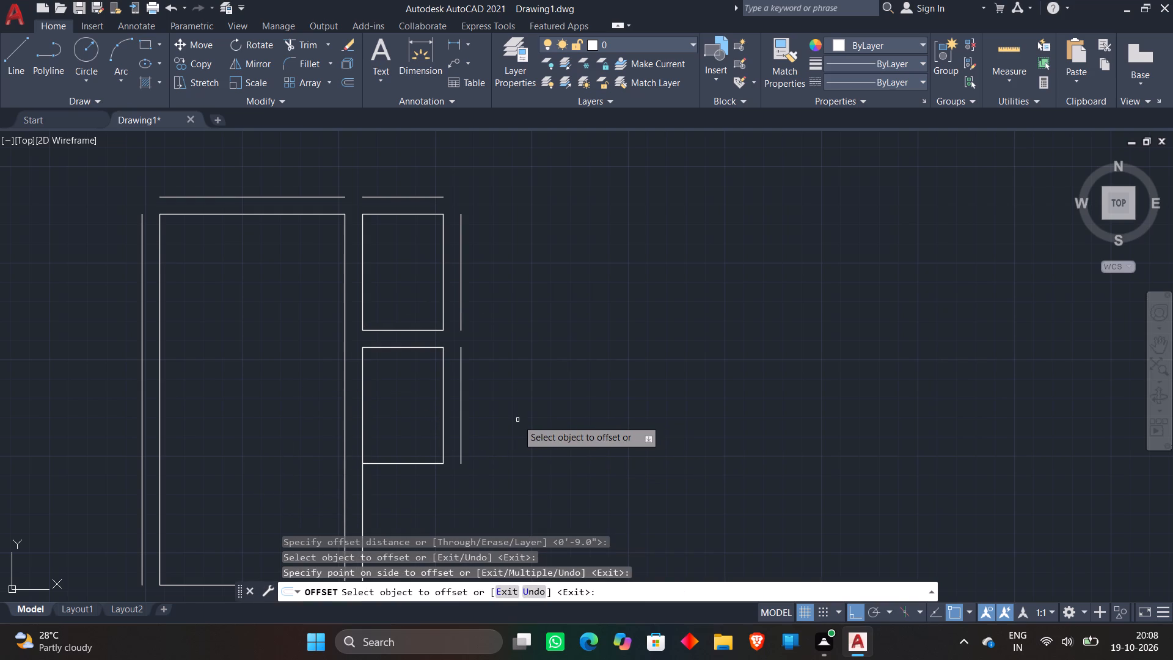
pyautogui.click(415, 464)
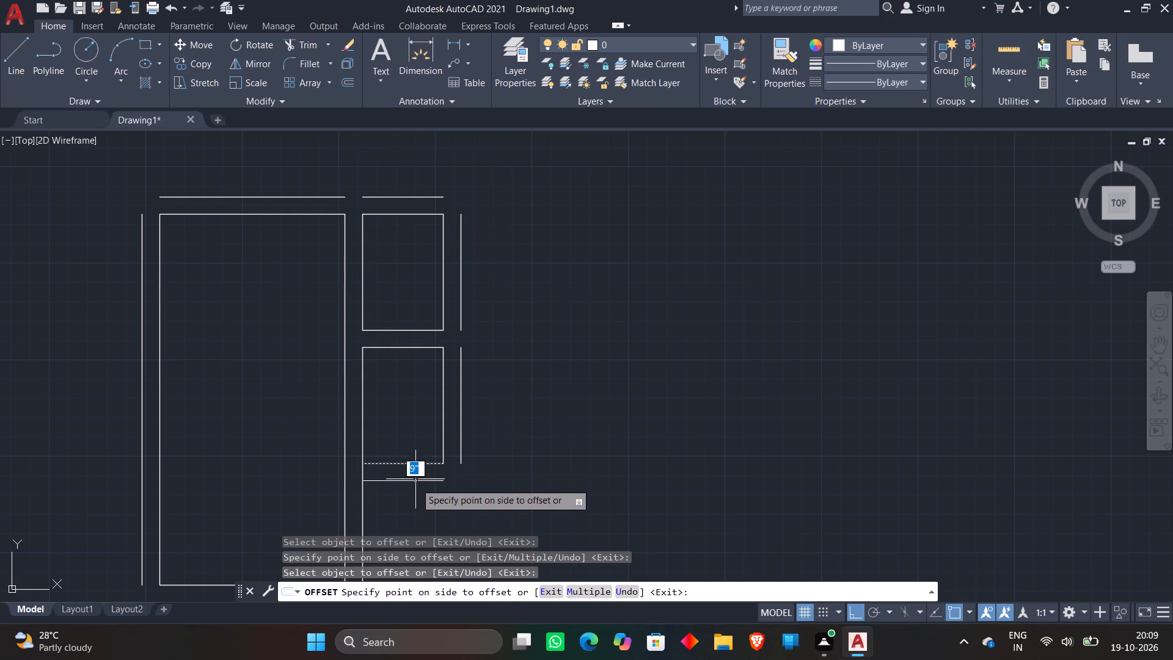
pyautogui.click(413, 495)
pyautogui.press('Escape')
# Trim the large room's outer wall line within the 9" wall beneath the second small room.
pyautogui.write('TR')
pyautogui.press('space')
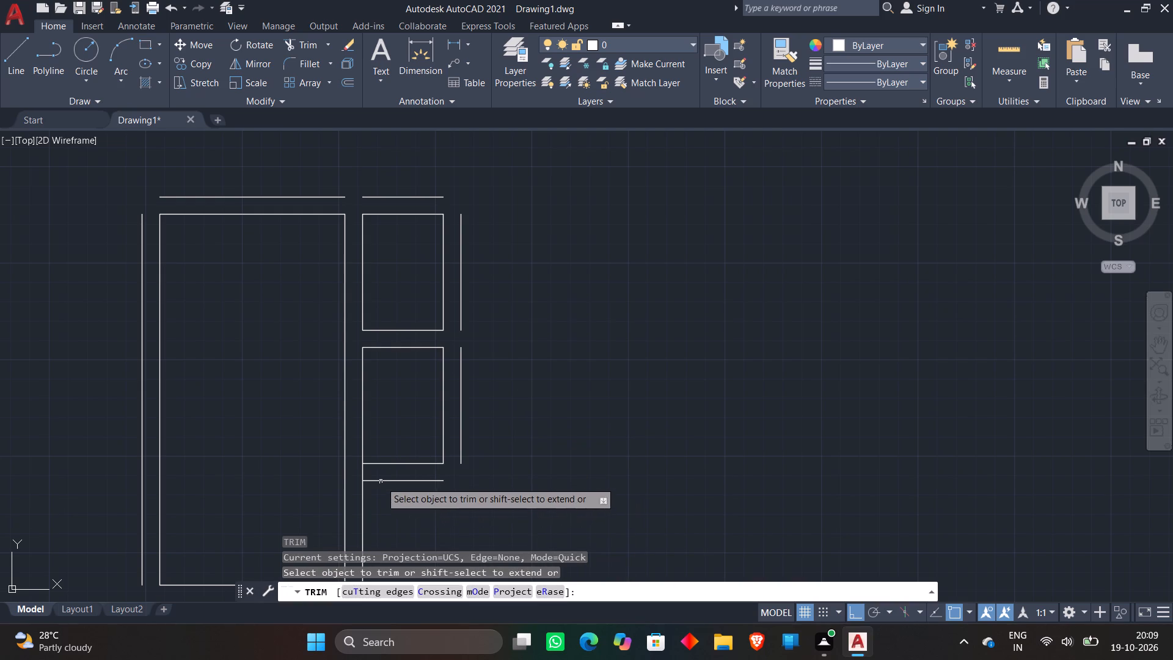
pyautogui.click(361, 472)
pyautogui.press('Escape')
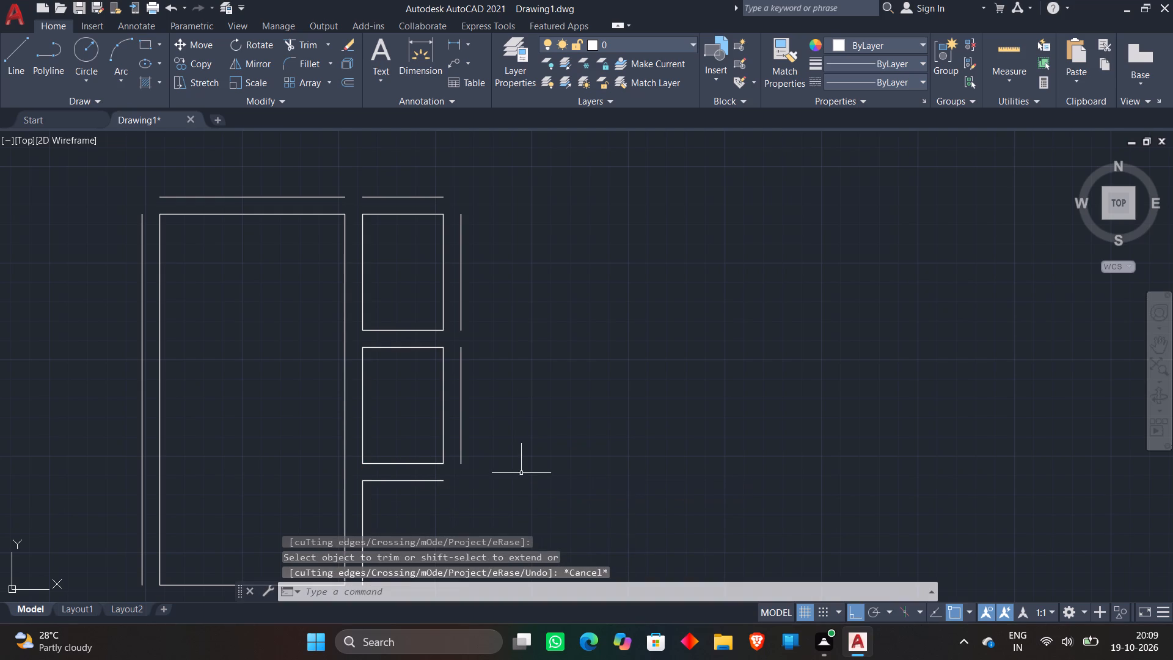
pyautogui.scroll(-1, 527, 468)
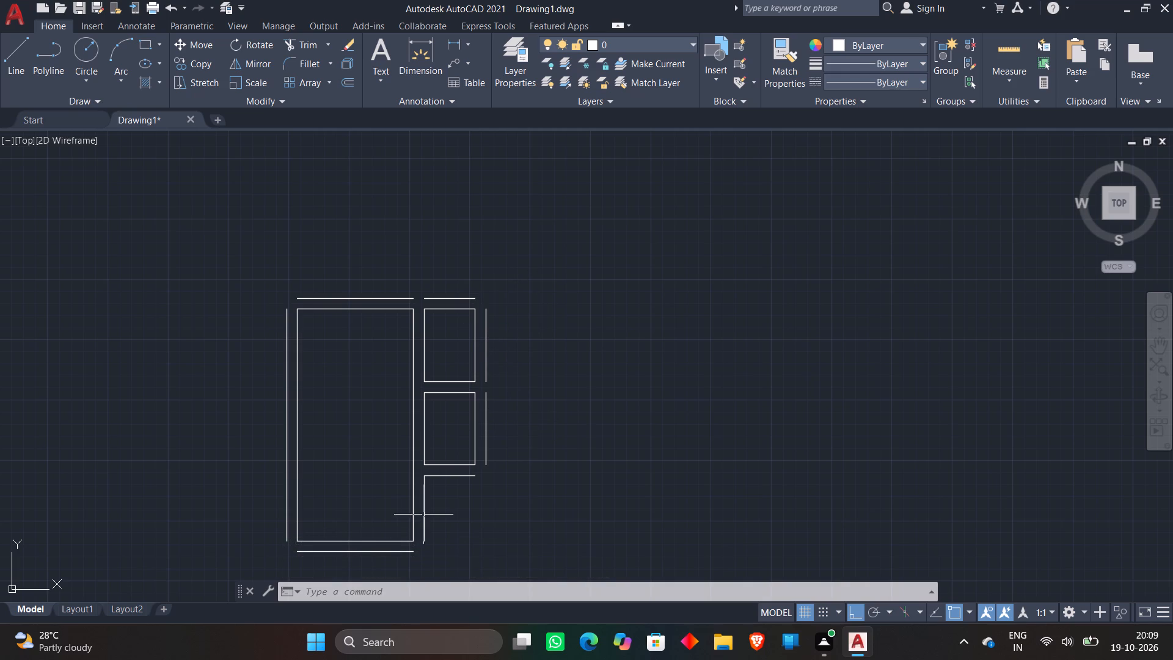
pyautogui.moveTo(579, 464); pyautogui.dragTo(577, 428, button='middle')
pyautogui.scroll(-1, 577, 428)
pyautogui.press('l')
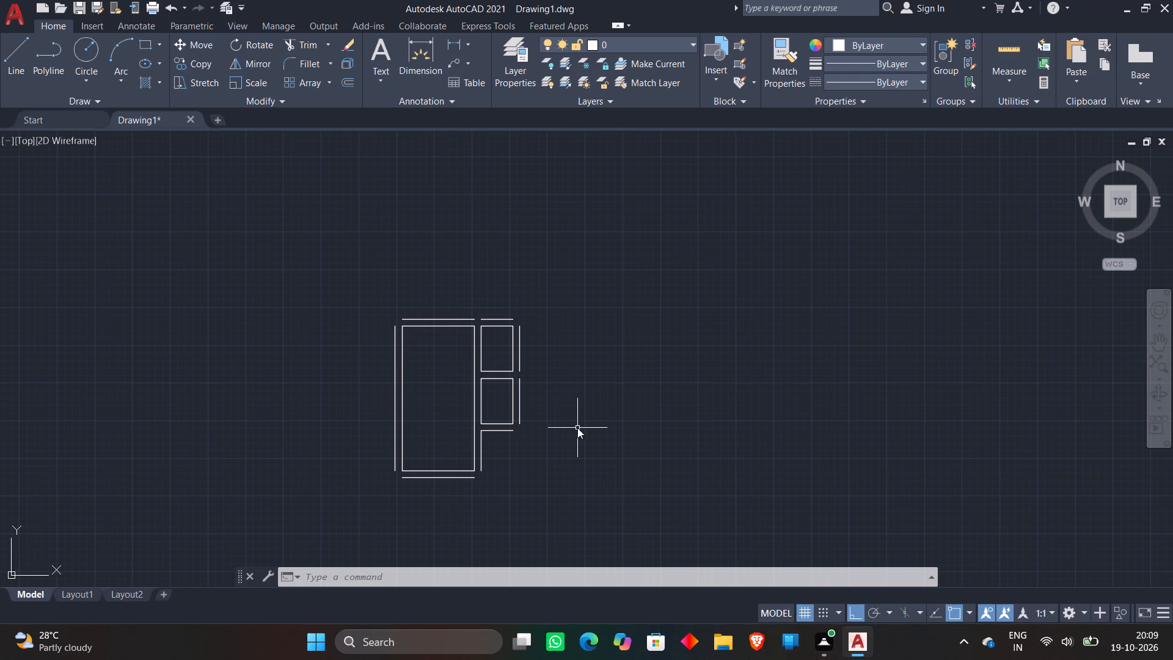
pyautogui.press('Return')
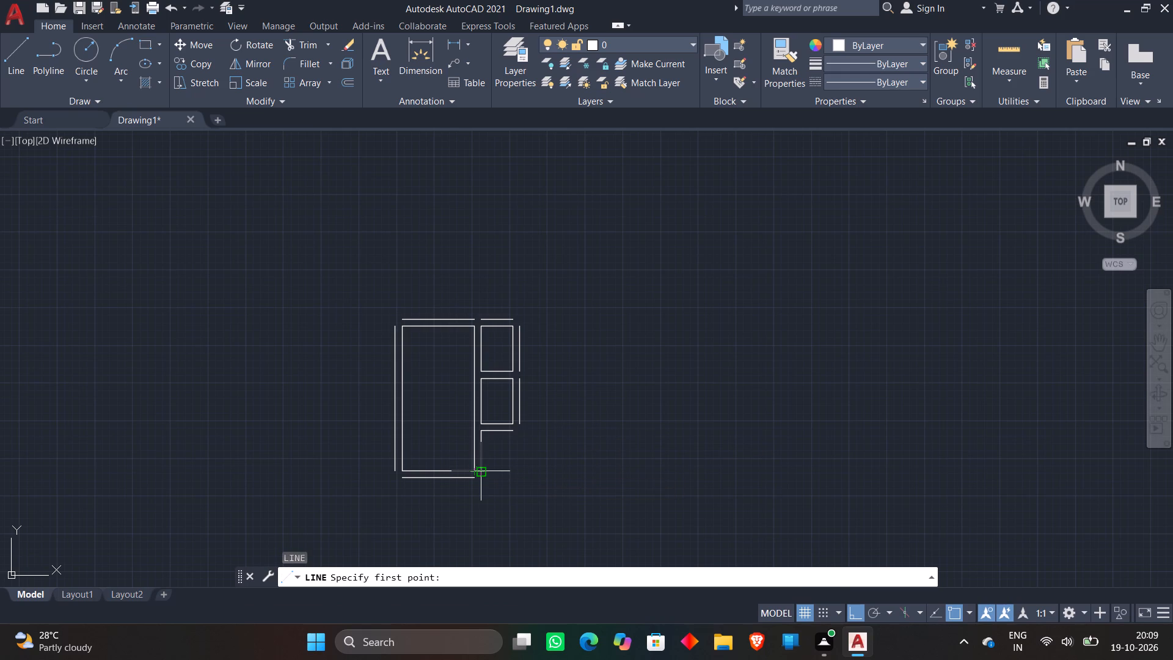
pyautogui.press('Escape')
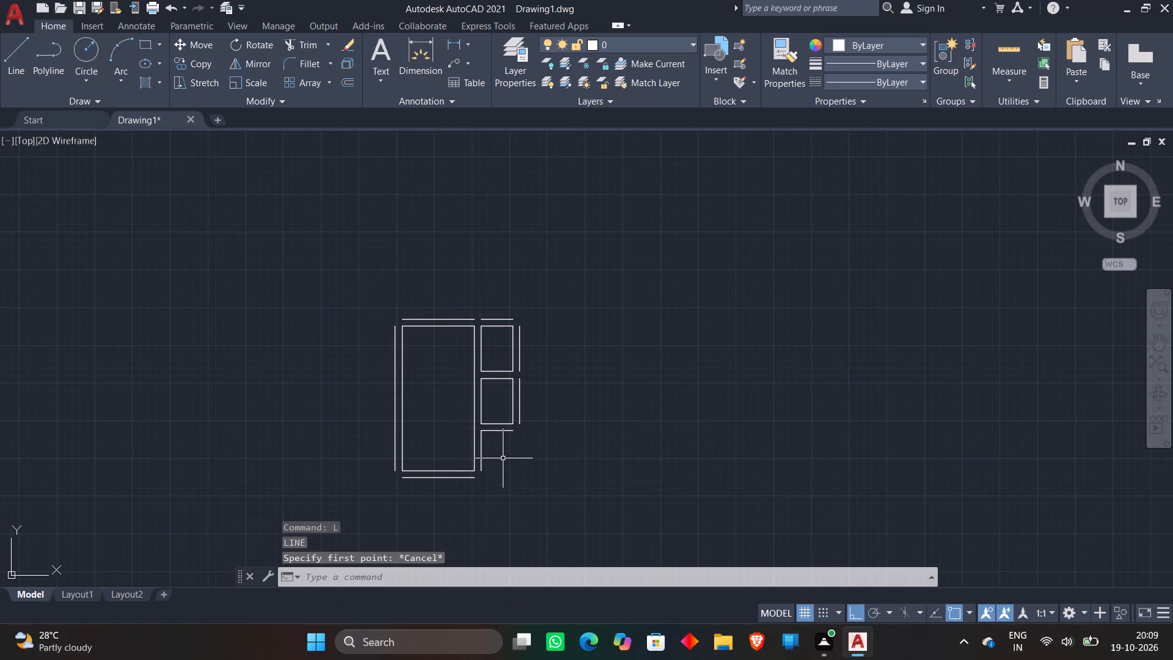
# Draw a vertical line down from the right end of the second small room's lower wall line, past the large room's bottom wall.
pyautogui.press('l')
pyautogui.press('Return')
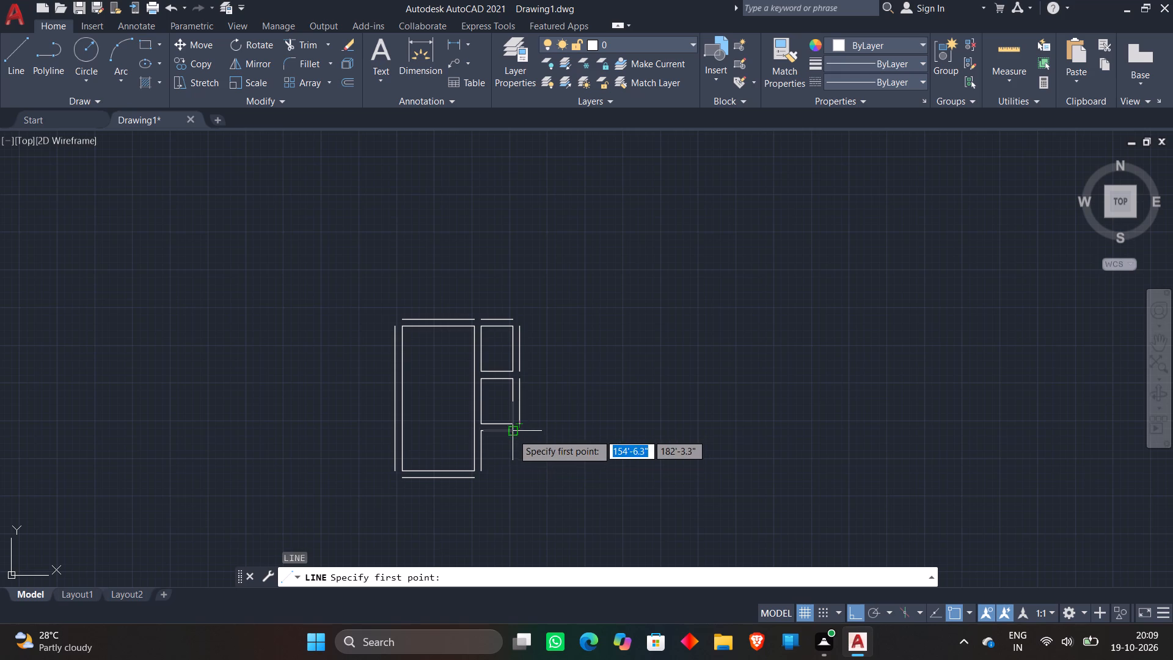
pyautogui.click(513, 434)
pyautogui.click(512, 490)
pyautogui.press('Escape')
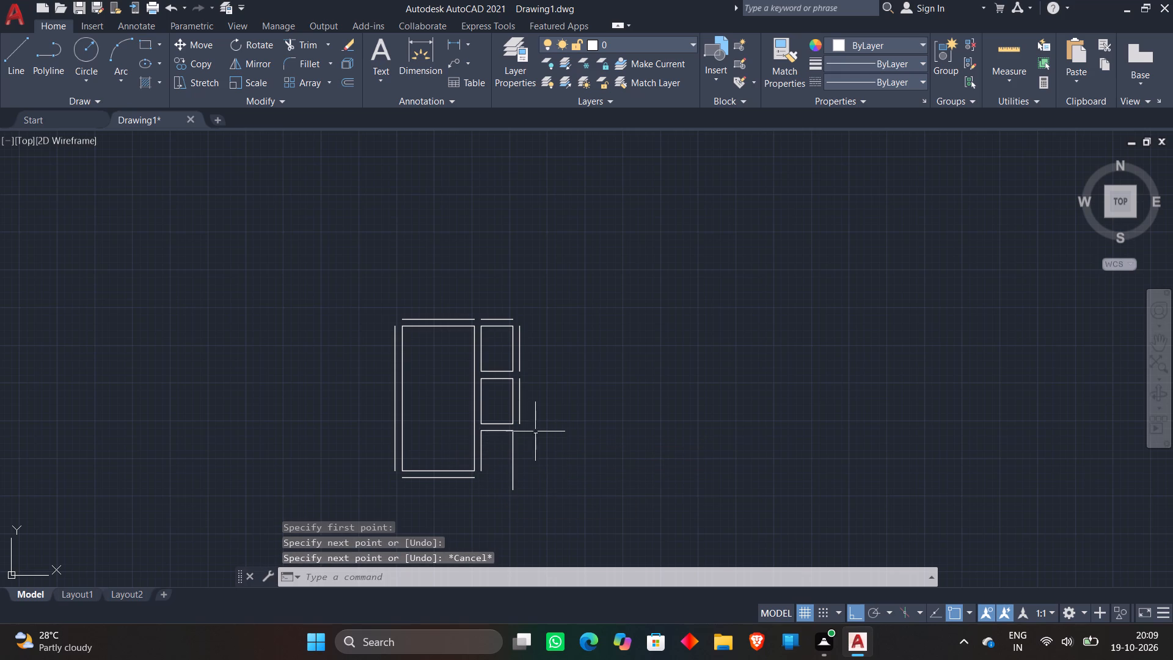
# Draw a room outline from the second small room's outer right wall line: down to the large room's bottom level, 8' right, 10'6" up, 8' left.
pyautogui.press('l')
pyautogui.press('Return')
pyautogui.scroll(2, 518, 431)
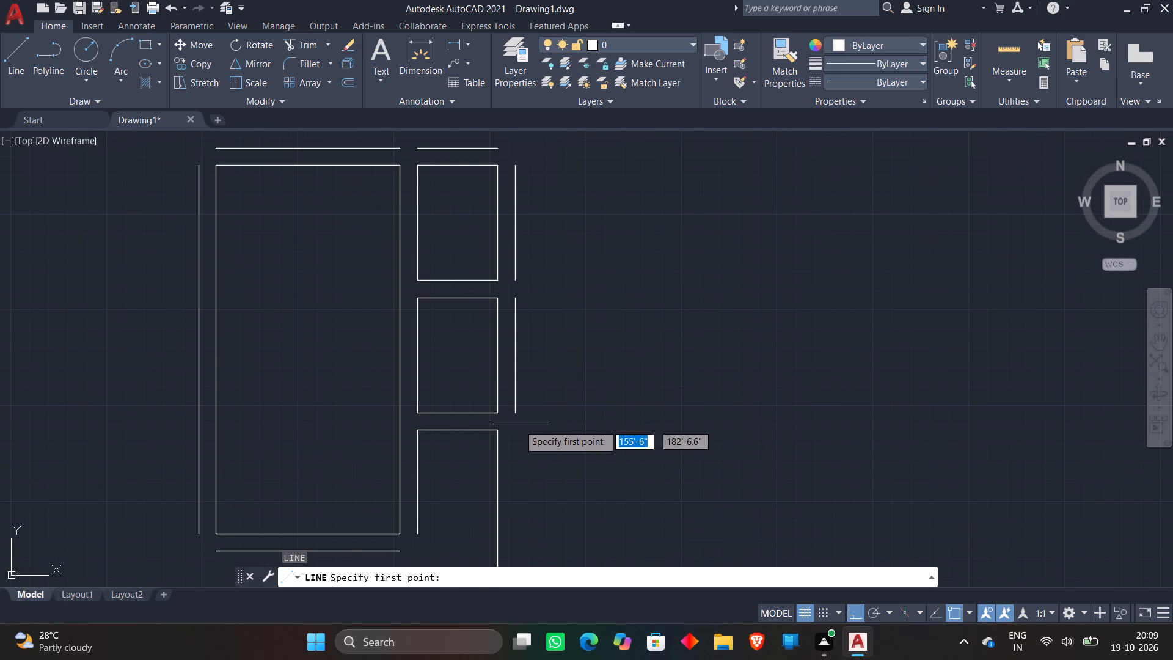
pyautogui.click(517, 411)
pyautogui.moveTo(528, 518); pyautogui.dragTo(526, 463, button='middle')
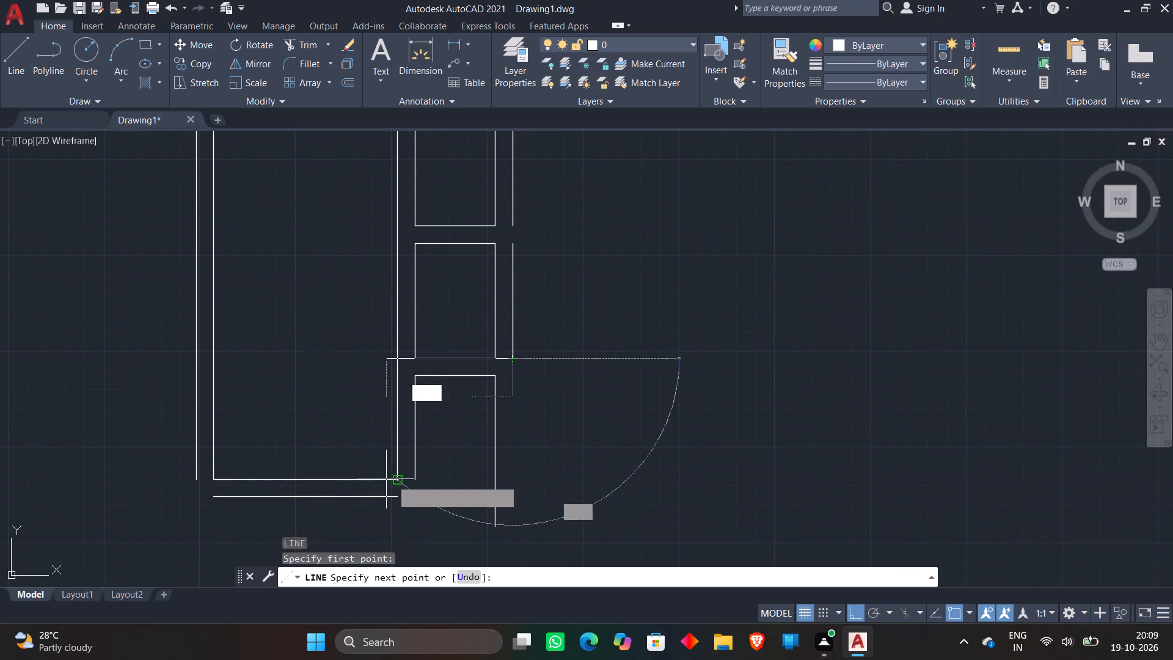
pyautogui.click(514, 482)
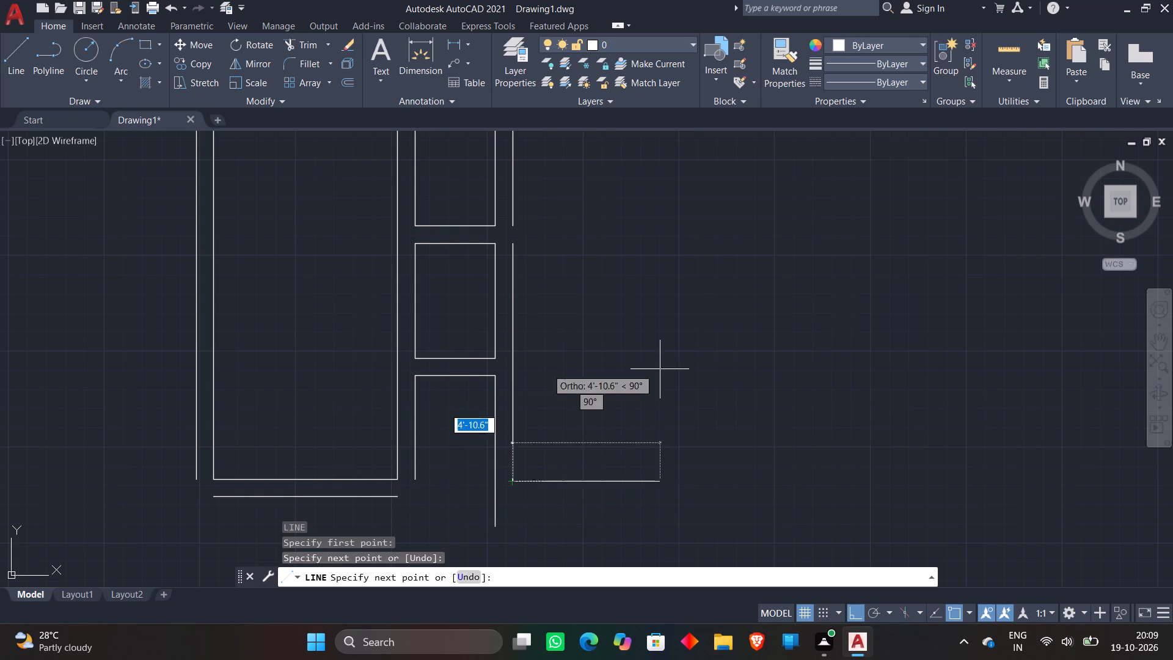
pyautogui.write("8'")
pyautogui.press('Return')
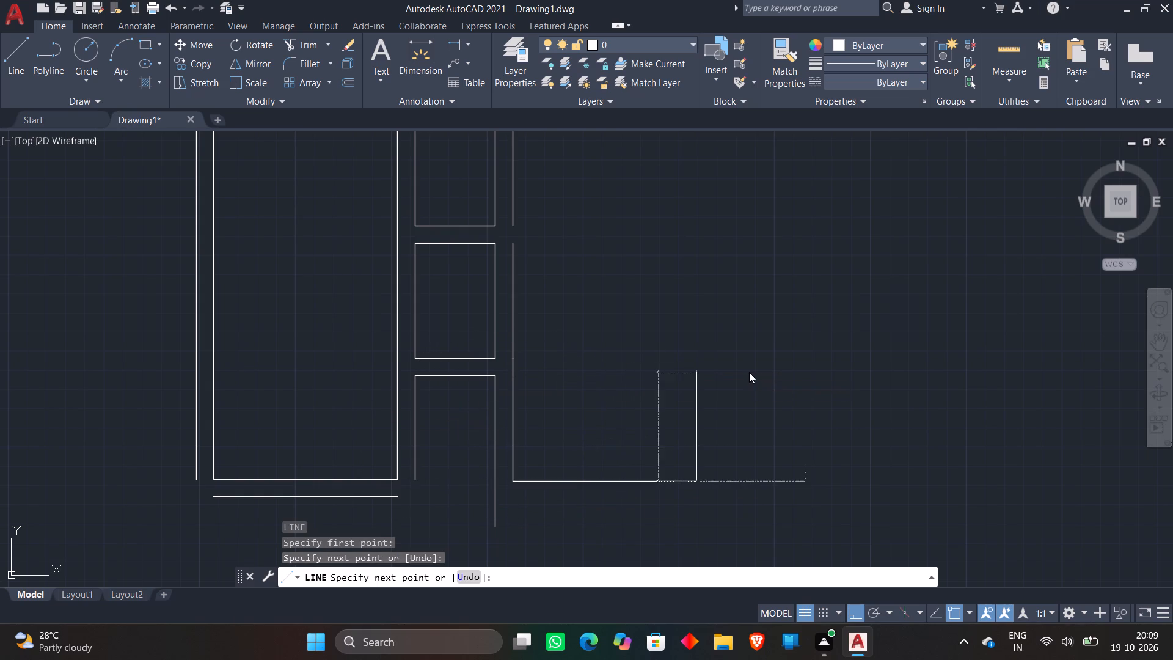
pyautogui.scroll(-1, 784, 275)
pyautogui.moveTo(783, 275); pyautogui.dragTo(734, 398, button='middle')
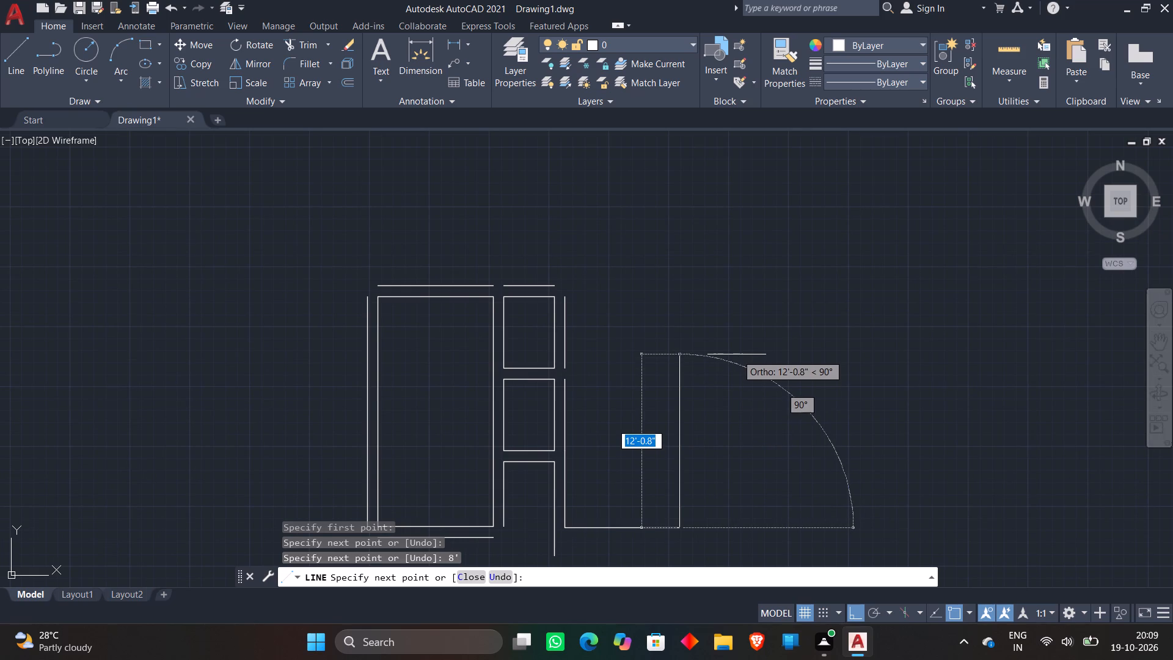
pyautogui.write('10\'6"')
pyautogui.press('Return')
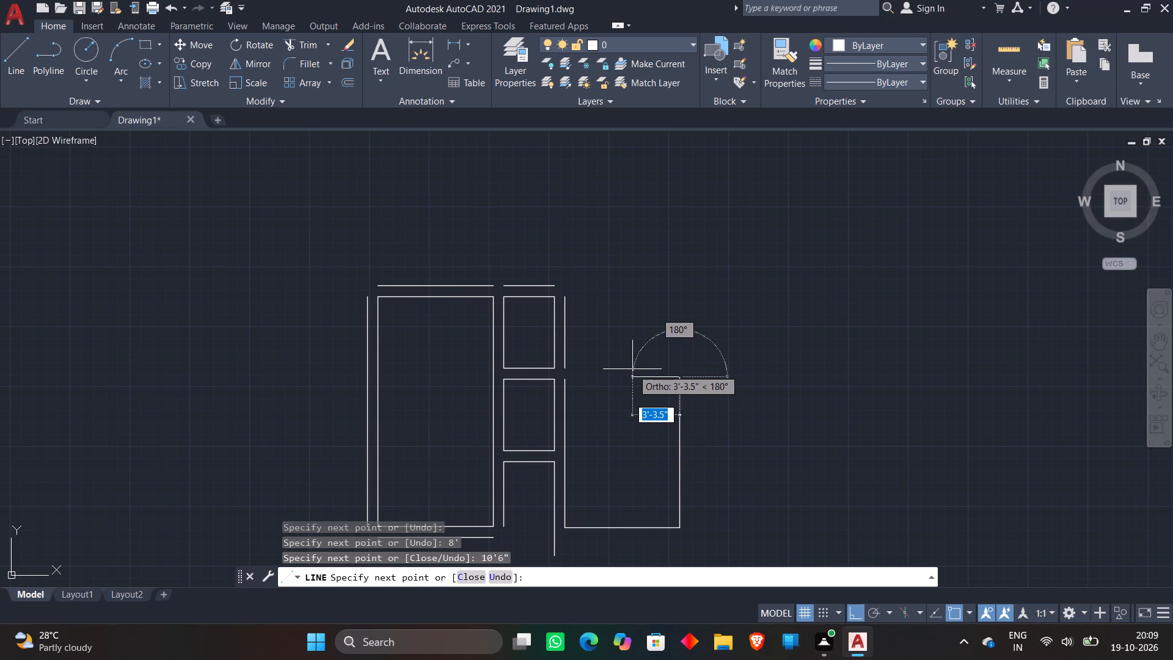
pyautogui.write("8'")
pyautogui.press('Return')
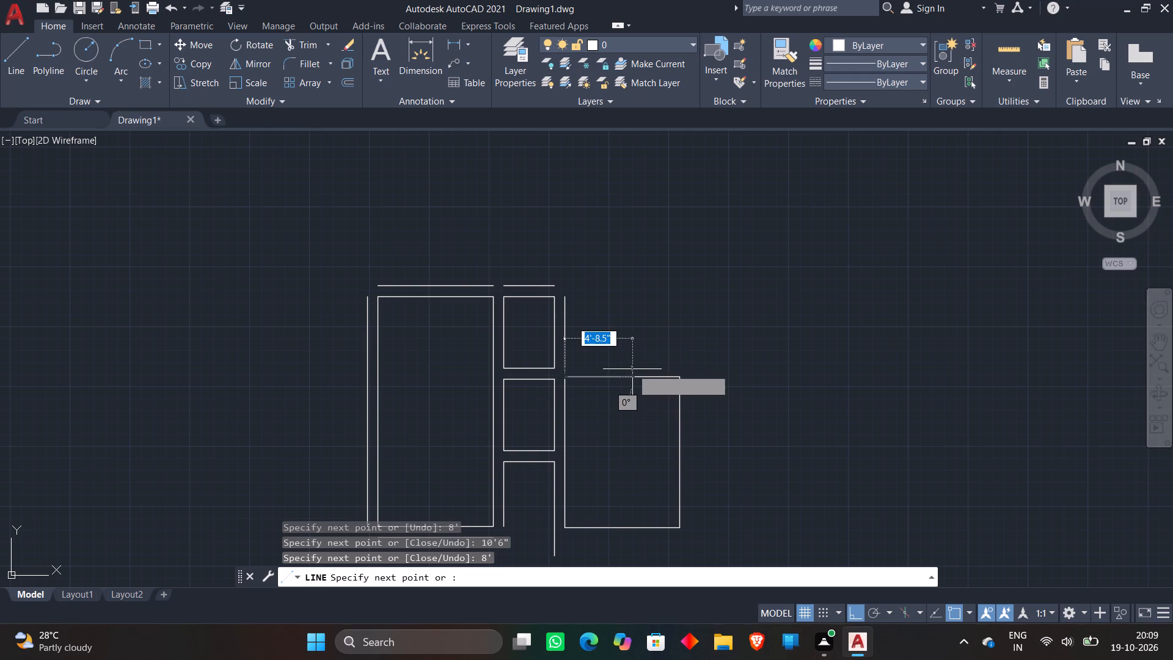
pyautogui.press('Escape')
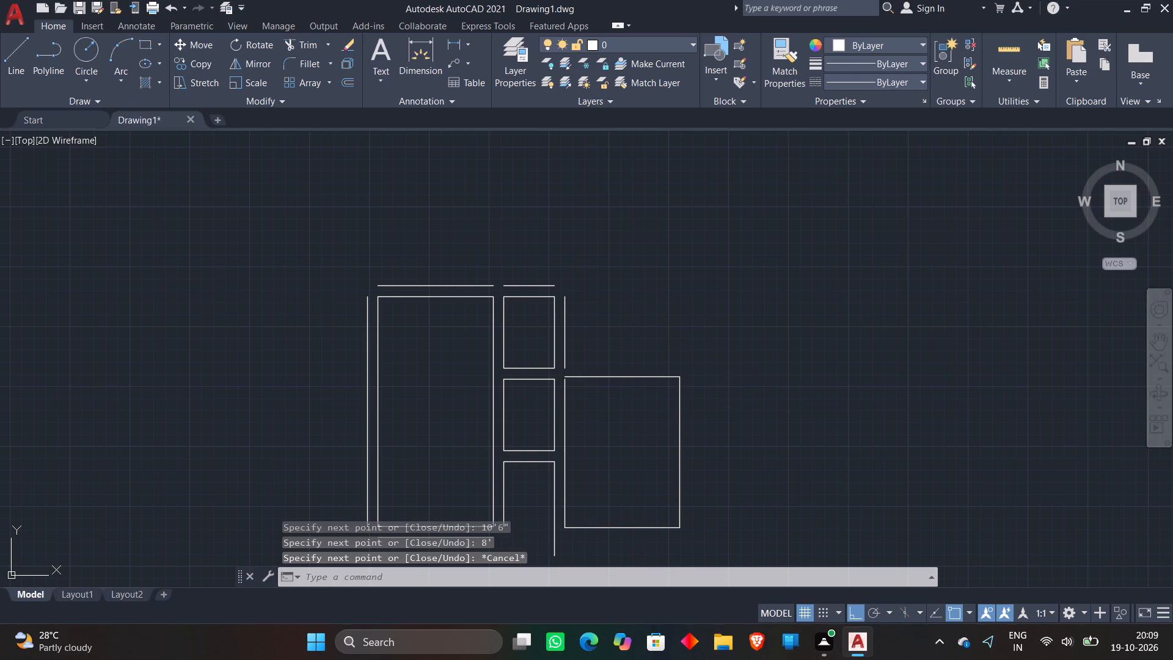
# Draw a vertical line up from the top right corner of the 8' by 10'6" room, past the small rooms' top wall line.
pyautogui.press('l')
pyautogui.press('Return')
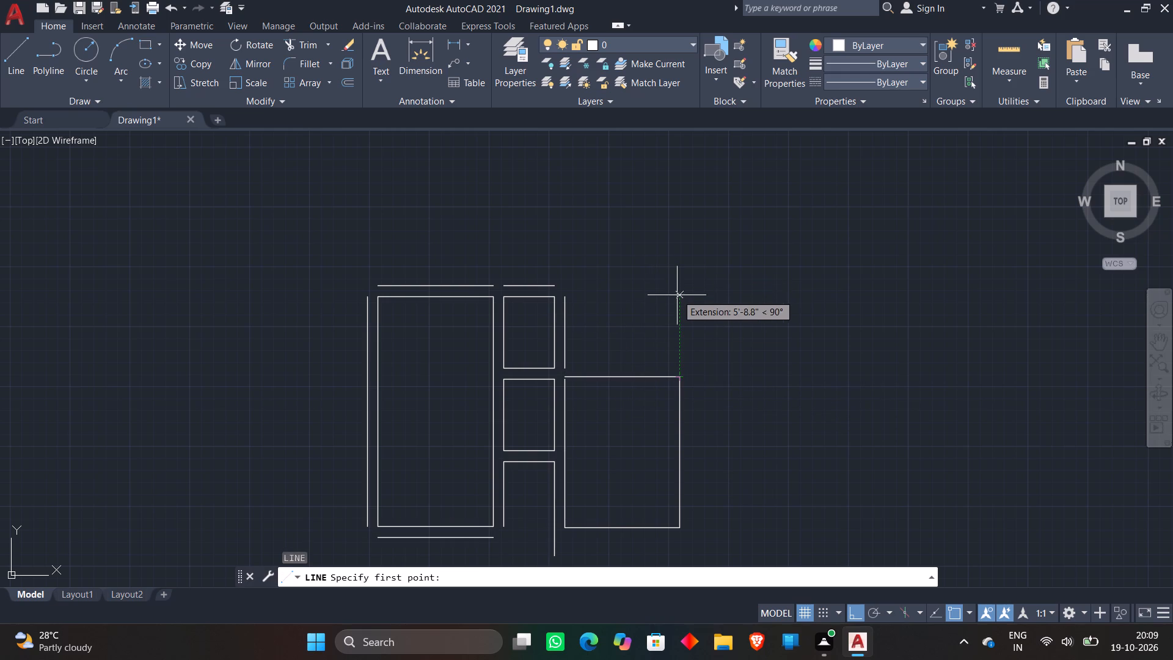
pyautogui.click(685, 375)
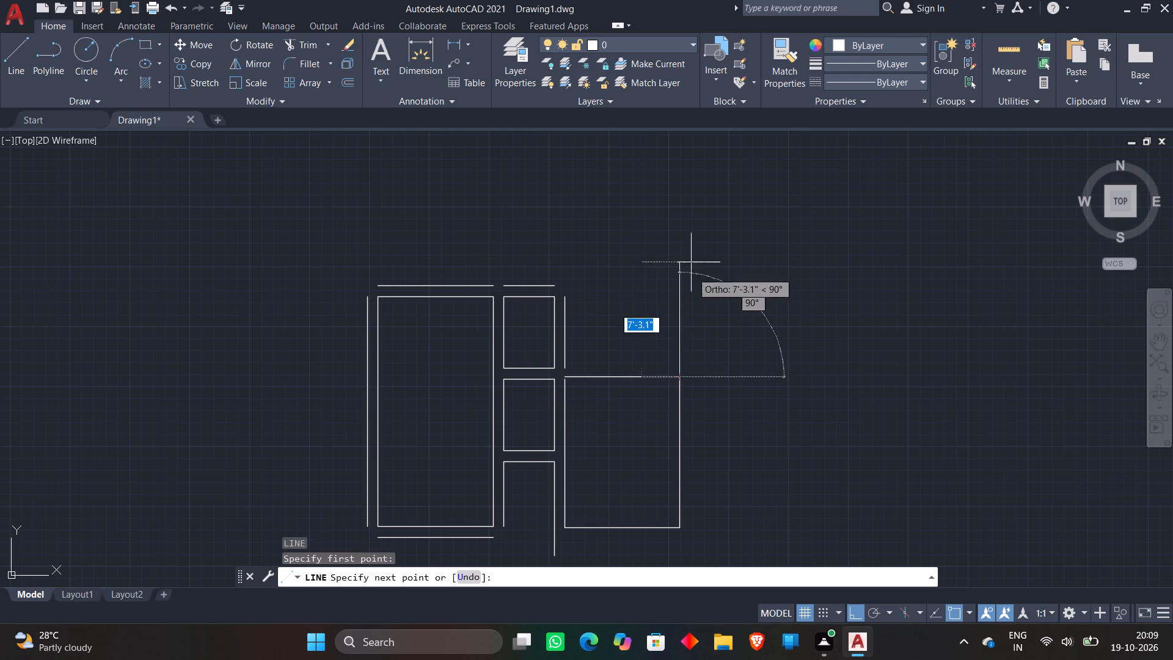
pyautogui.click(691, 262)
pyautogui.press('Escape')
# Draw a horizontal line from the top of the first small room's outer right wall line, across and past the new vertical line.
pyautogui.press('l')
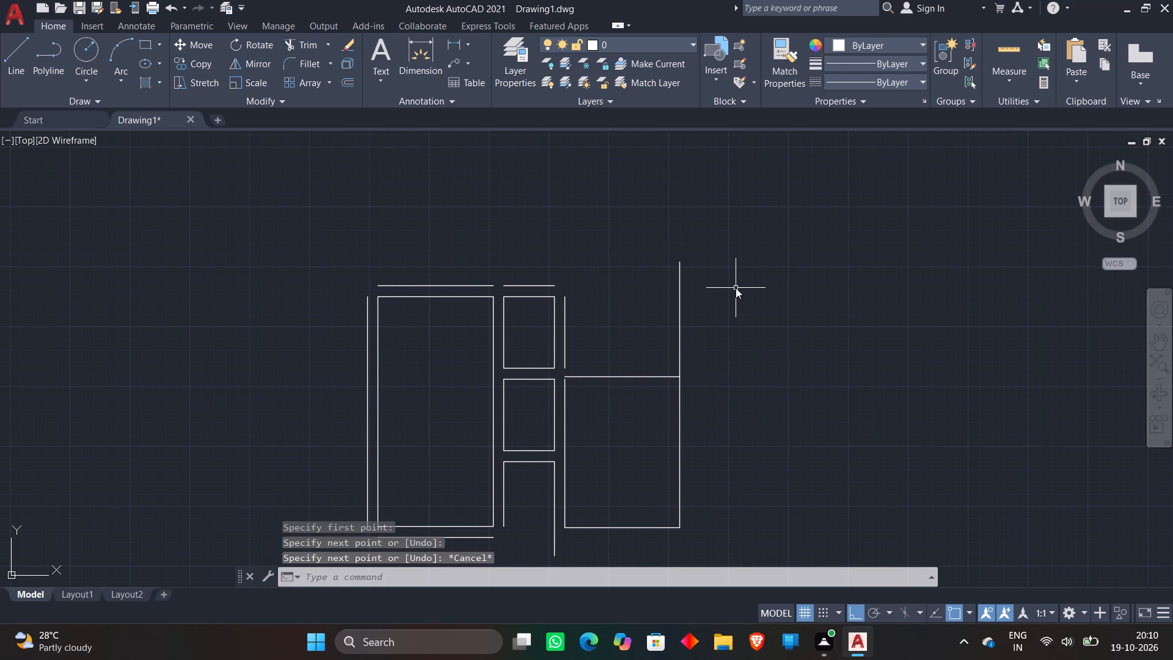
pyautogui.press('Return')
pyautogui.click(566, 299)
pyautogui.click(769, 293)
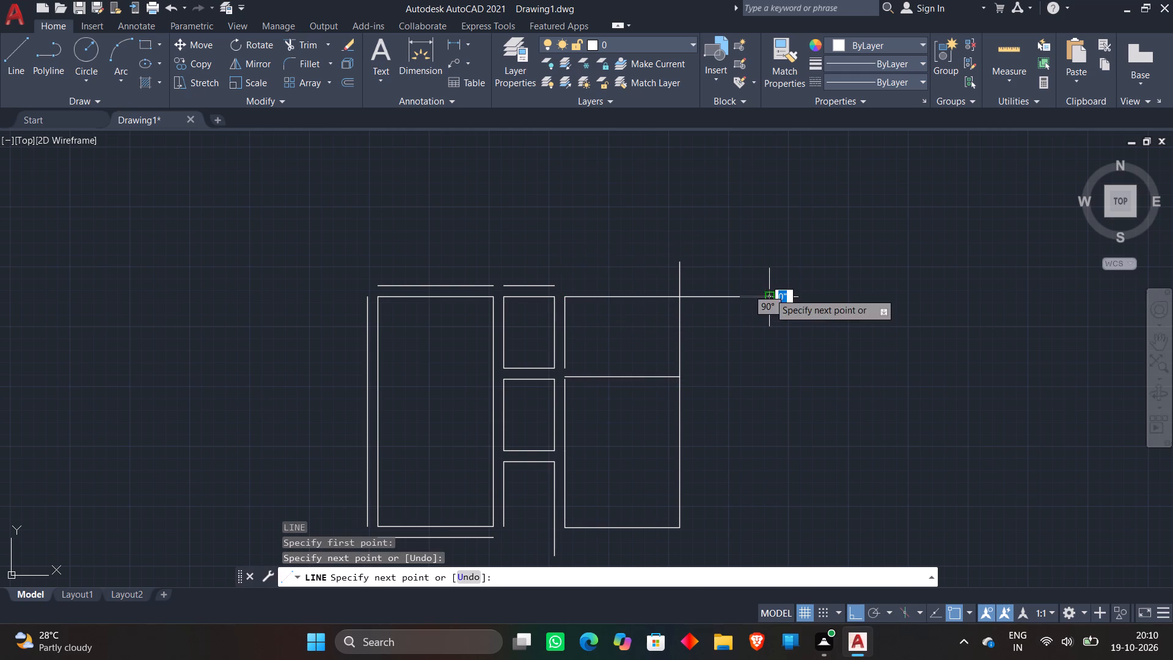
pyautogui.press('Escape')
# Trim the overhanging ends of the vertical and horizontal lines beyond their crossing point.
pyautogui.write('TR')
pyautogui.press('space')
pyautogui.click(676, 279)
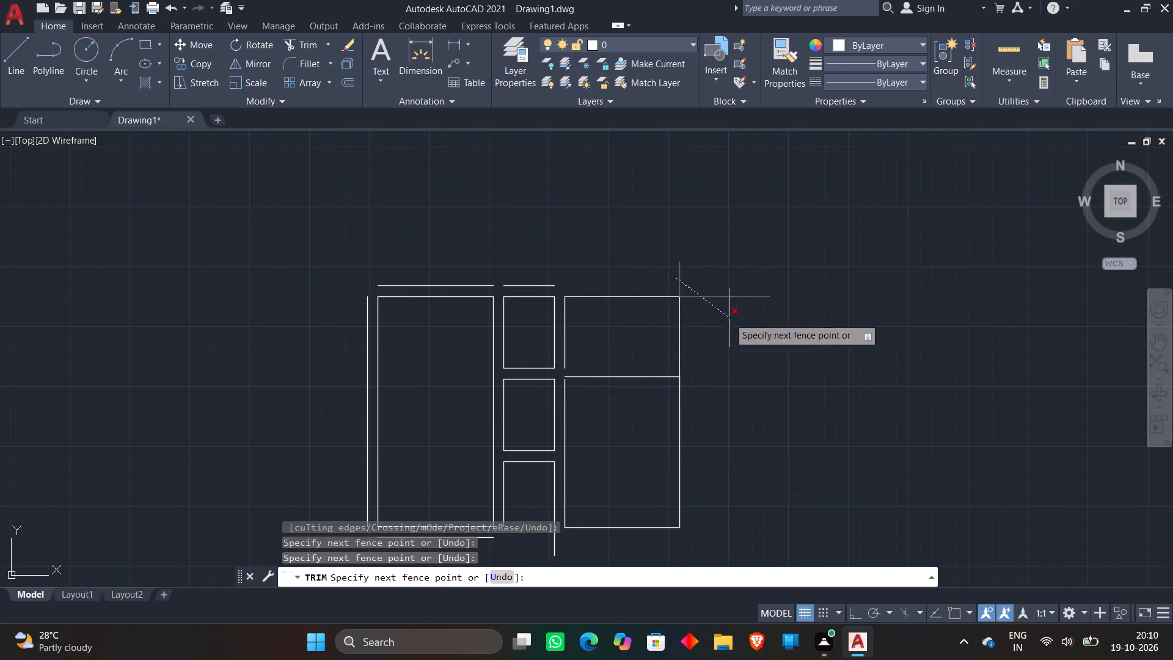
pyautogui.click(729, 318)
pyautogui.press('Escape')
# Delete the horizontal line between the first small room's outer wall line and the trimmed vertical line.
pyautogui.click(627, 297)
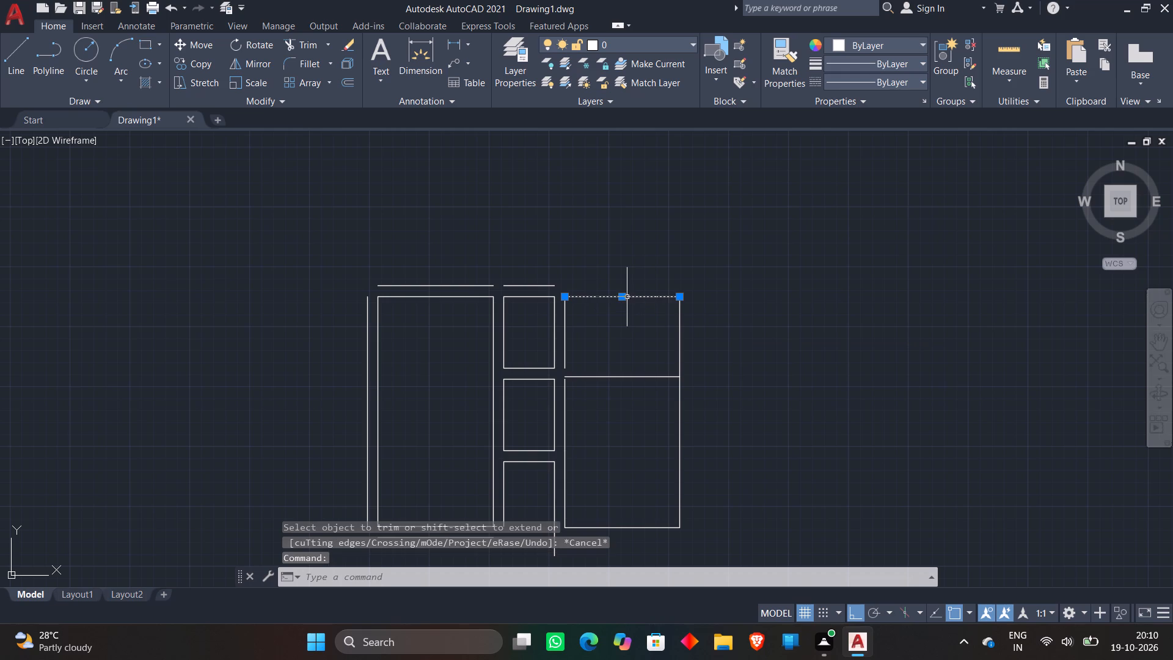
pyautogui.press('Delete')
# Draw a small room from the vertical line's top end: 3'9" left, 5' down, and a bottom side running right past the vertical line.
pyautogui.press('l')
pyautogui.press('Return')
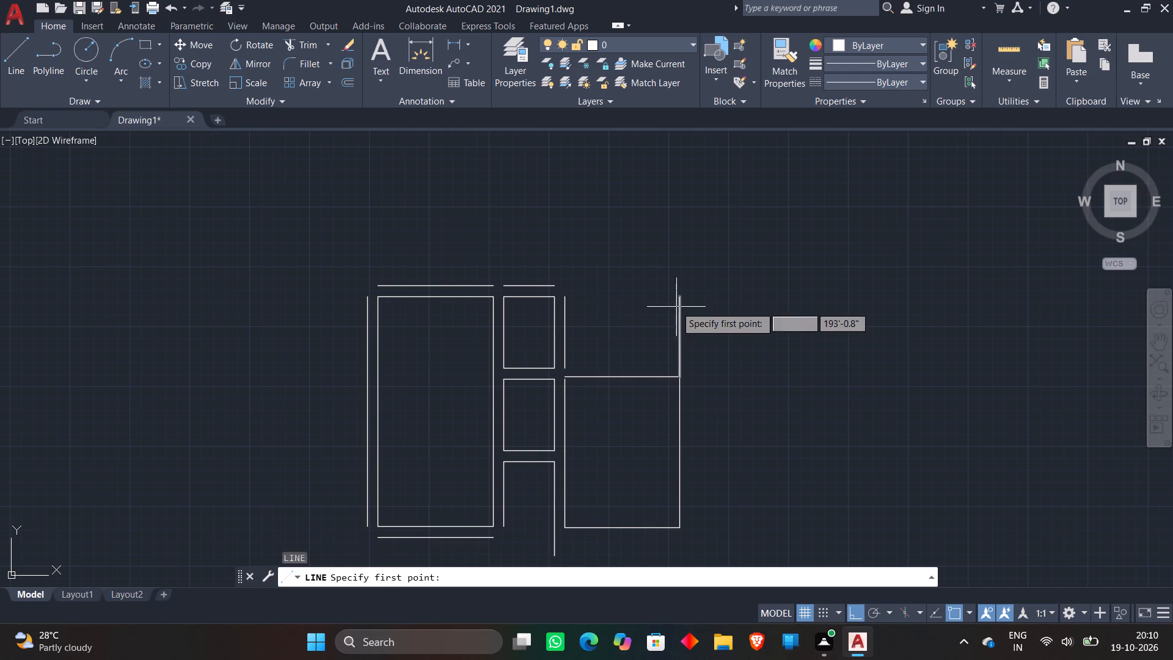
pyautogui.click(679, 296)
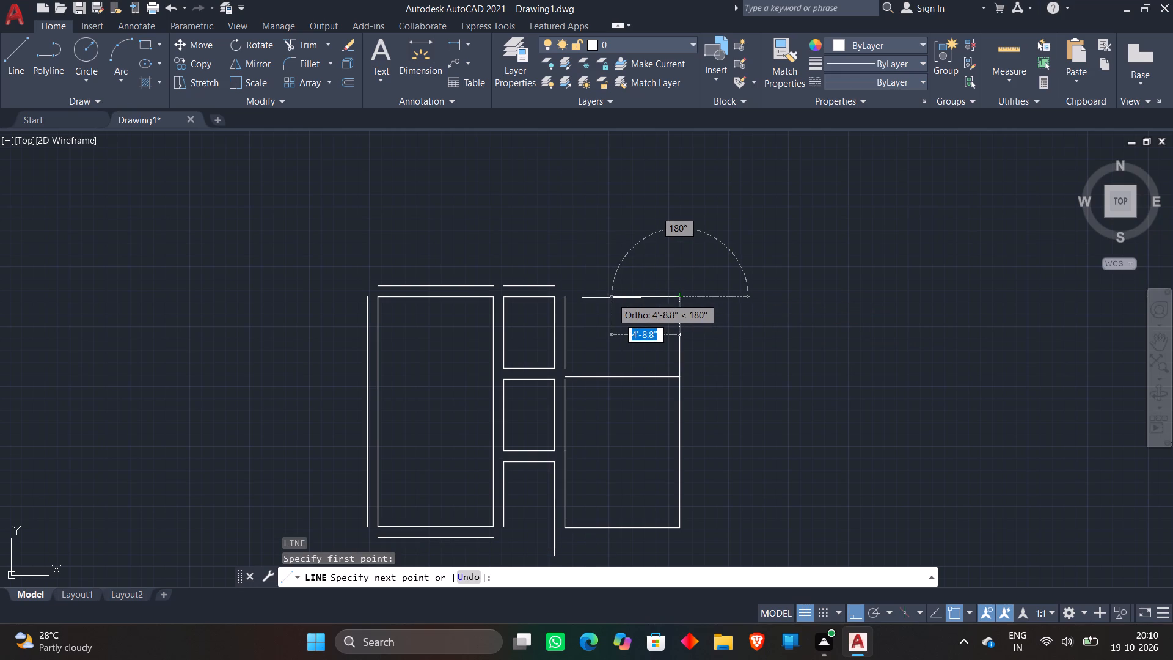
pyautogui.press('3')
pyautogui.write('\'9"')
pyautogui.press('Return')
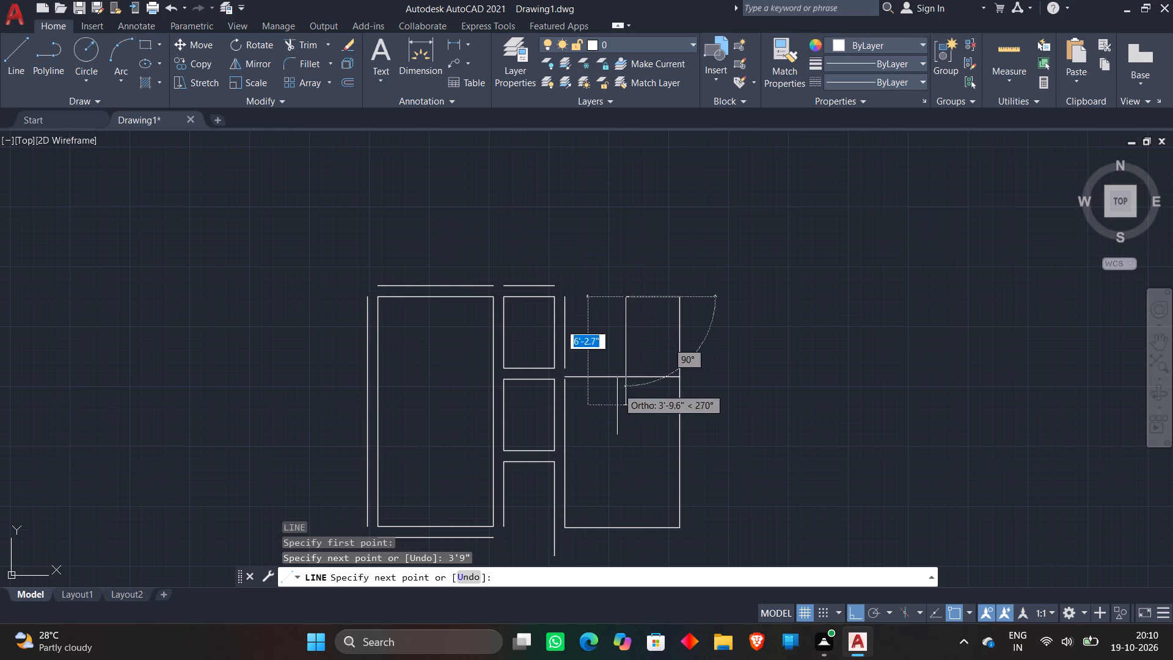
pyautogui.write("5'")
pyautogui.press('Return')
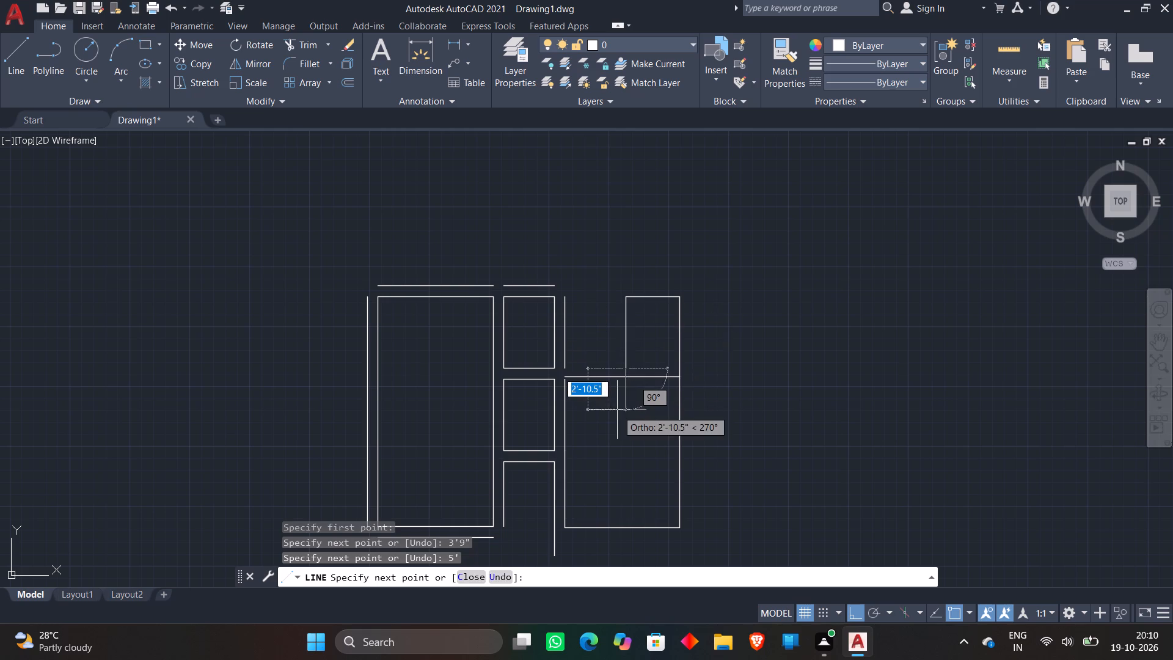
pyautogui.write("3'9'")
pyautogui.press('Return')
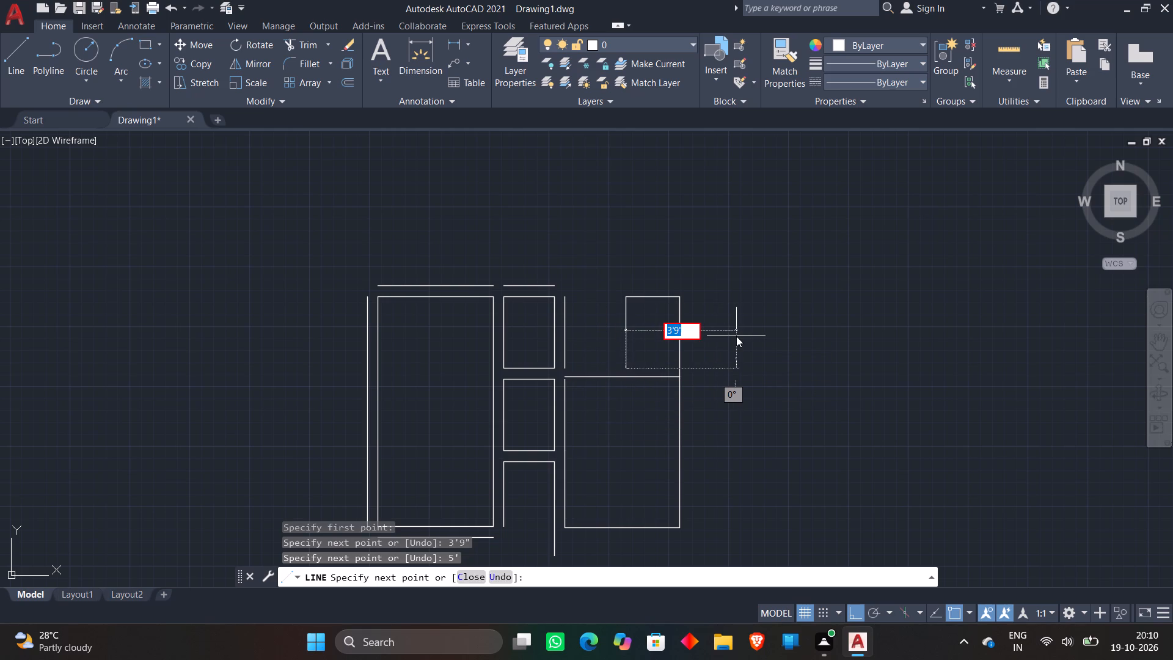
pyautogui.press('Escape')
pyautogui.click(736, 336)
pyautogui.press('Escape')
# Trim the new small room's bottom line where it overhangs the vertical line on the right.
pyautogui.write('TR')
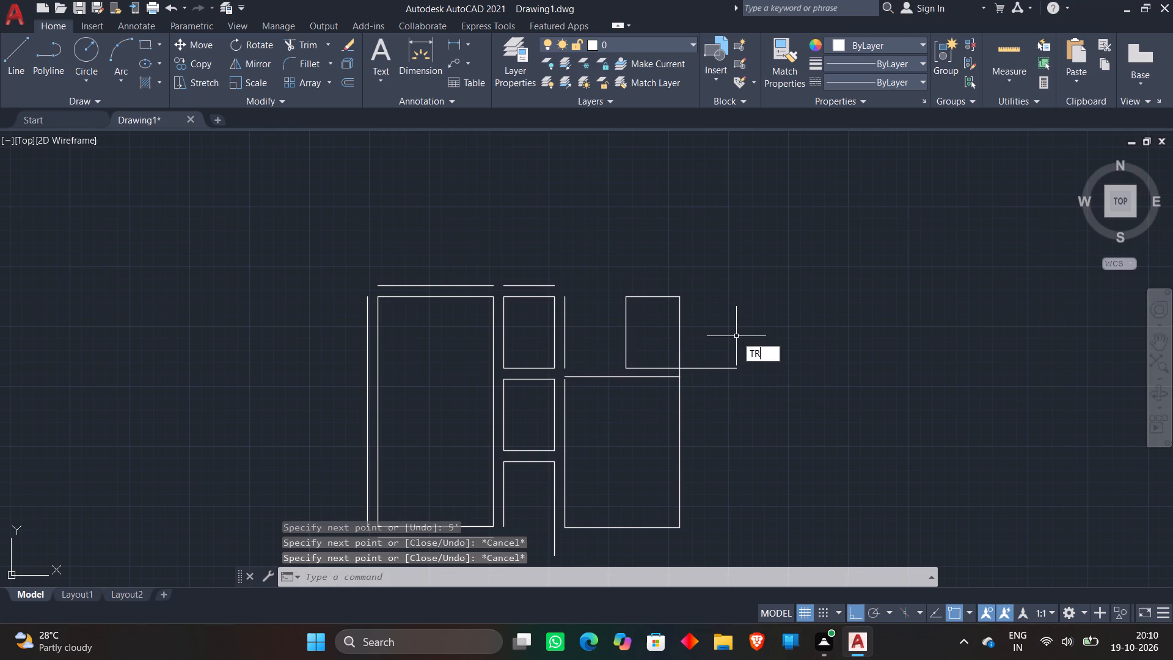
pyautogui.press('space')
pyautogui.click(700, 369)
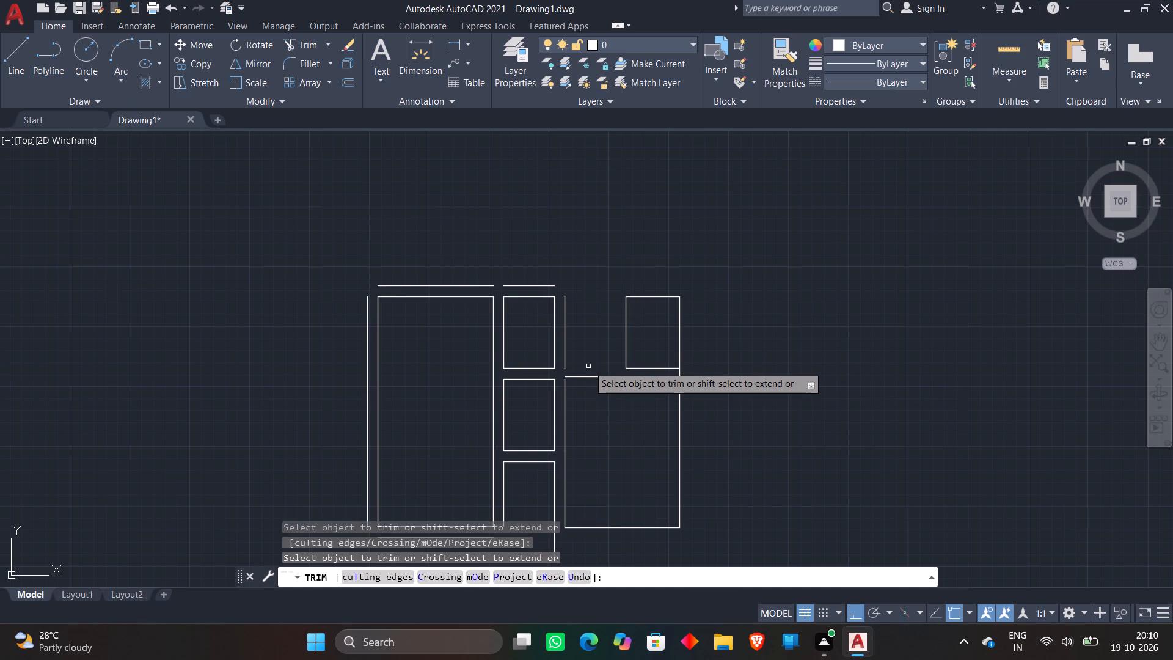
pyautogui.press('Escape')
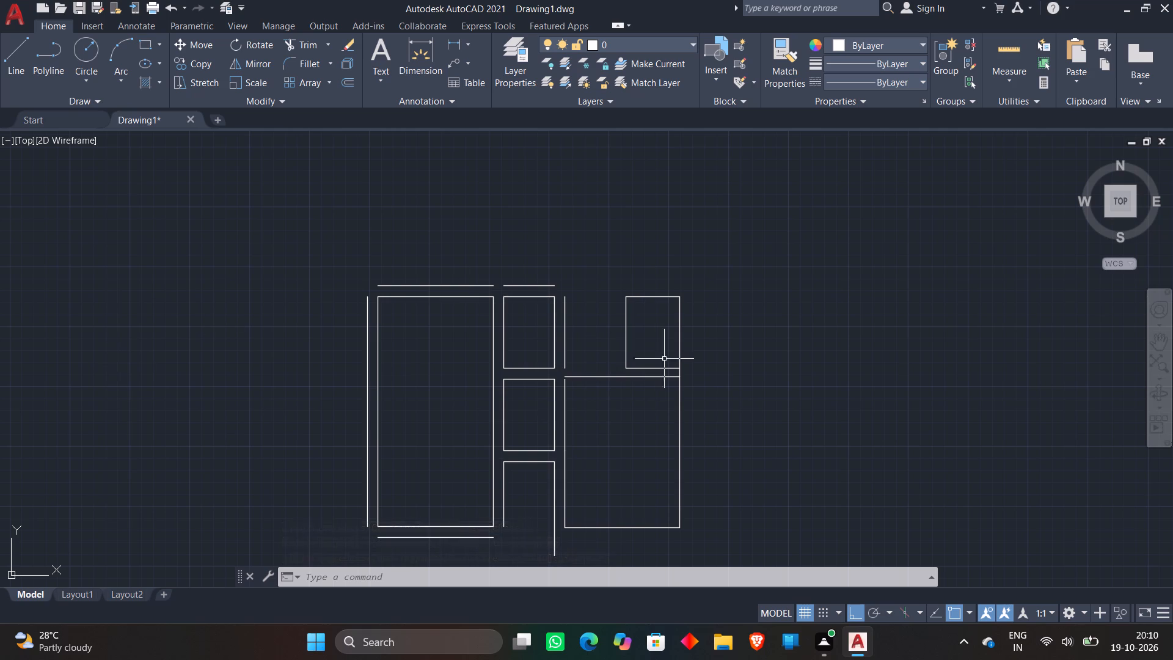
# Trim the short vertical piece between the 3'9" by 5' room and the 8' by 10'6" room below it.
pyautogui.scroll(2, 634, 370)
pyautogui.write('TR')
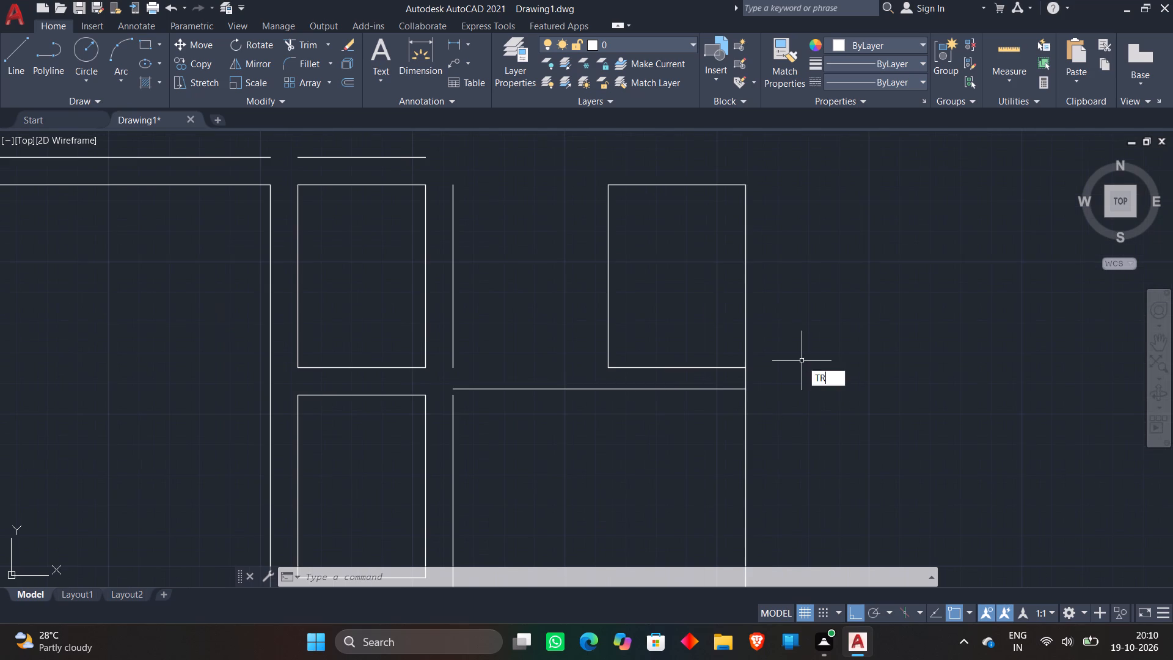
pyautogui.press('space')
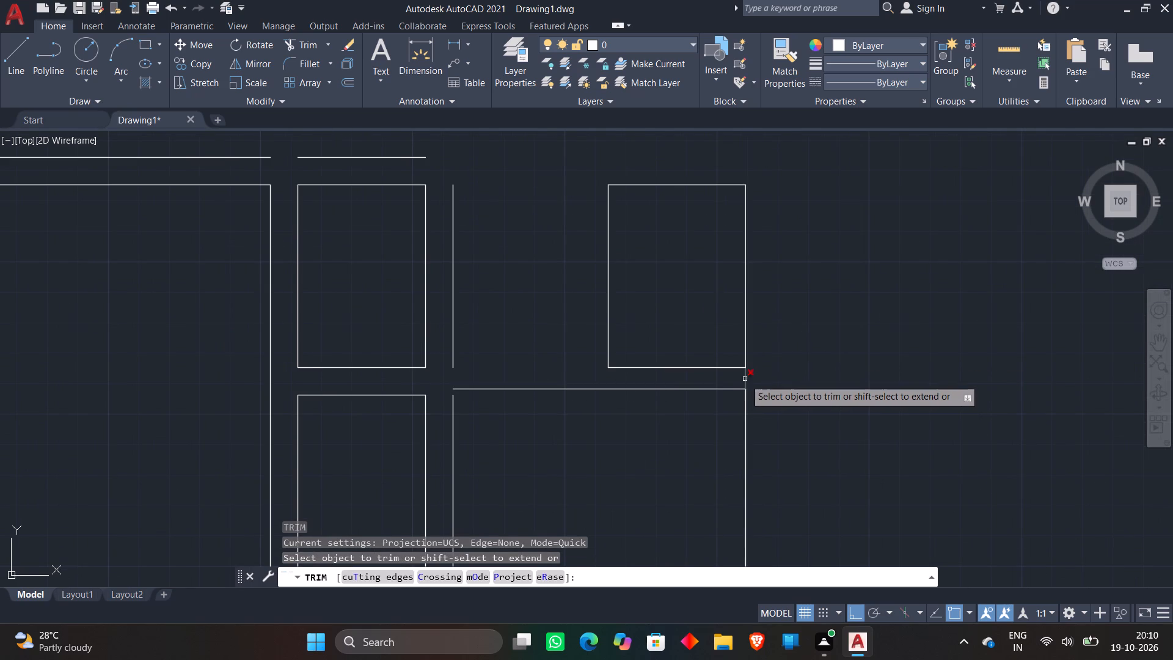
pyautogui.click(745, 379)
pyautogui.press('Escape')
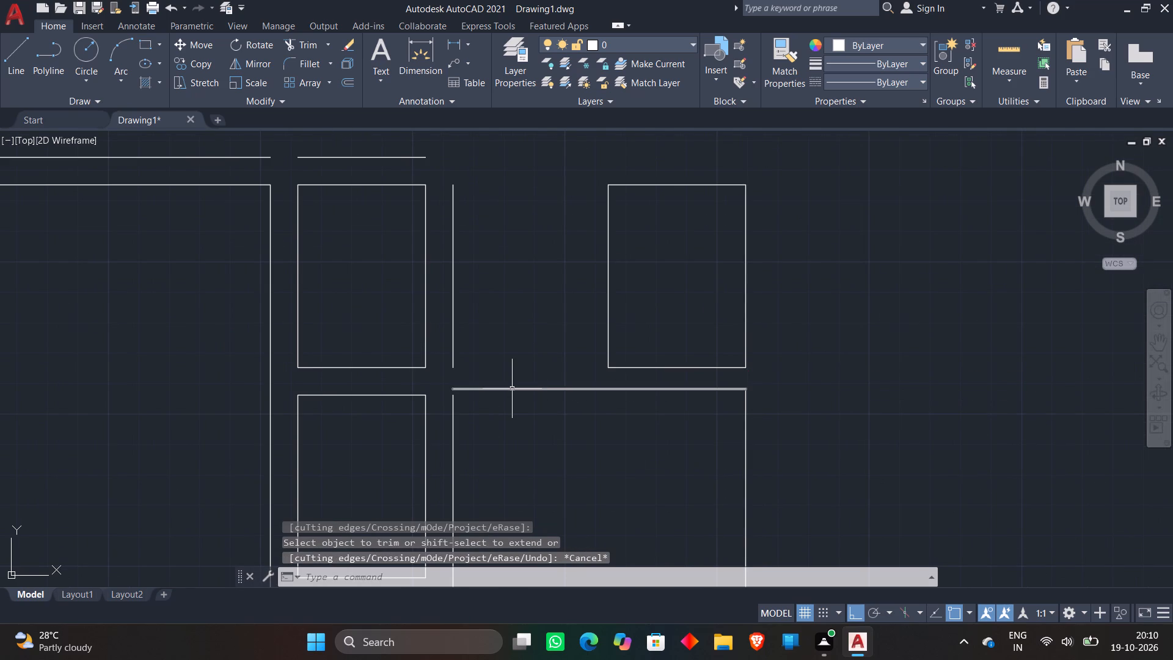
# Delete the top line of the 8' by 10'6" room.
pyautogui.click(512, 389)
pyautogui.press('Delete')
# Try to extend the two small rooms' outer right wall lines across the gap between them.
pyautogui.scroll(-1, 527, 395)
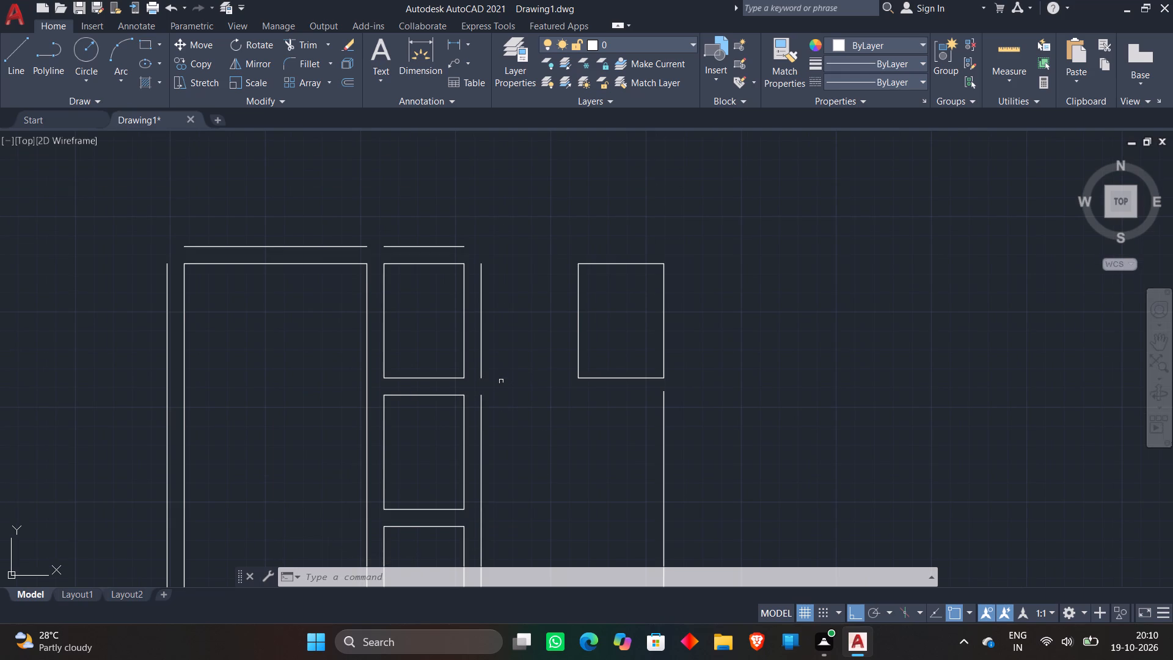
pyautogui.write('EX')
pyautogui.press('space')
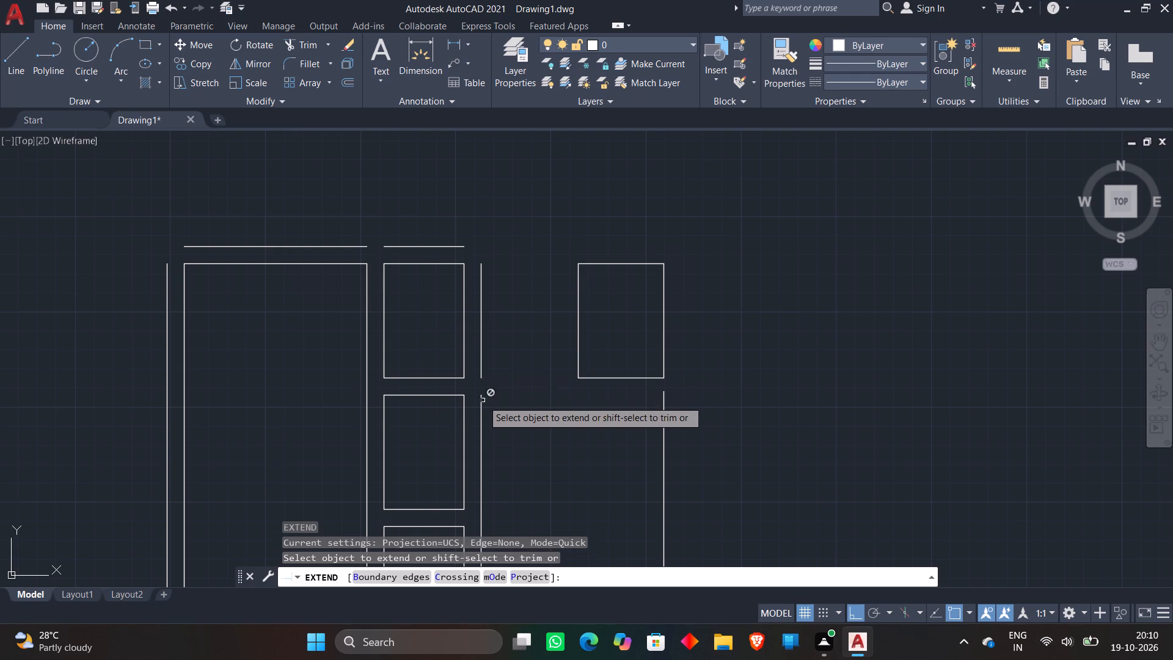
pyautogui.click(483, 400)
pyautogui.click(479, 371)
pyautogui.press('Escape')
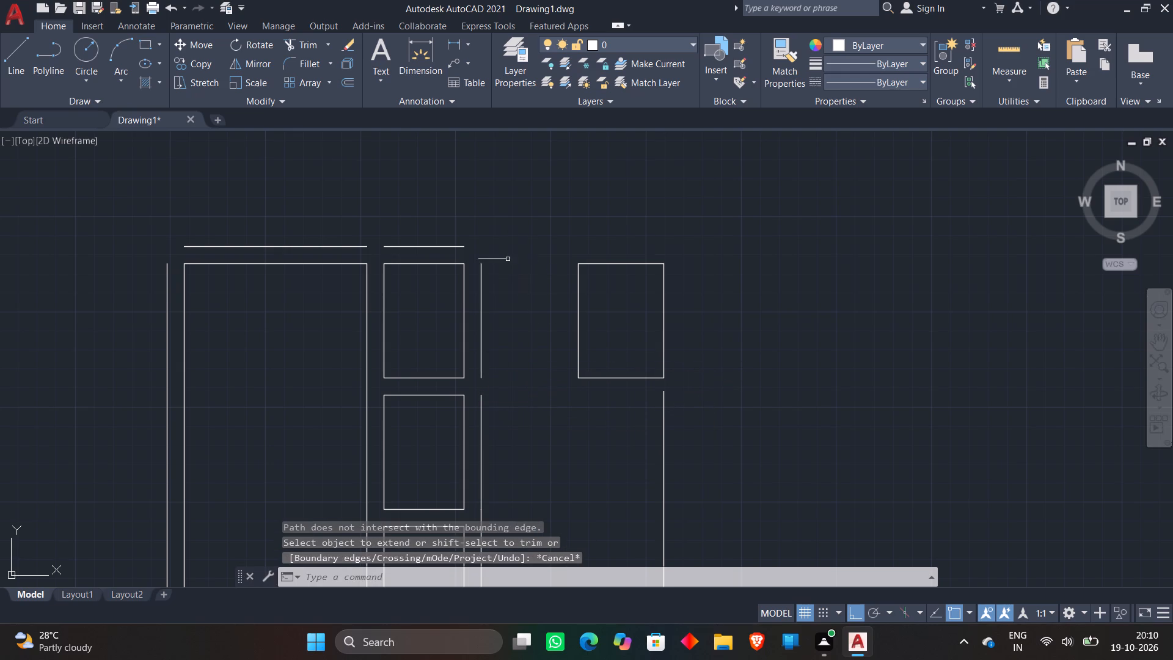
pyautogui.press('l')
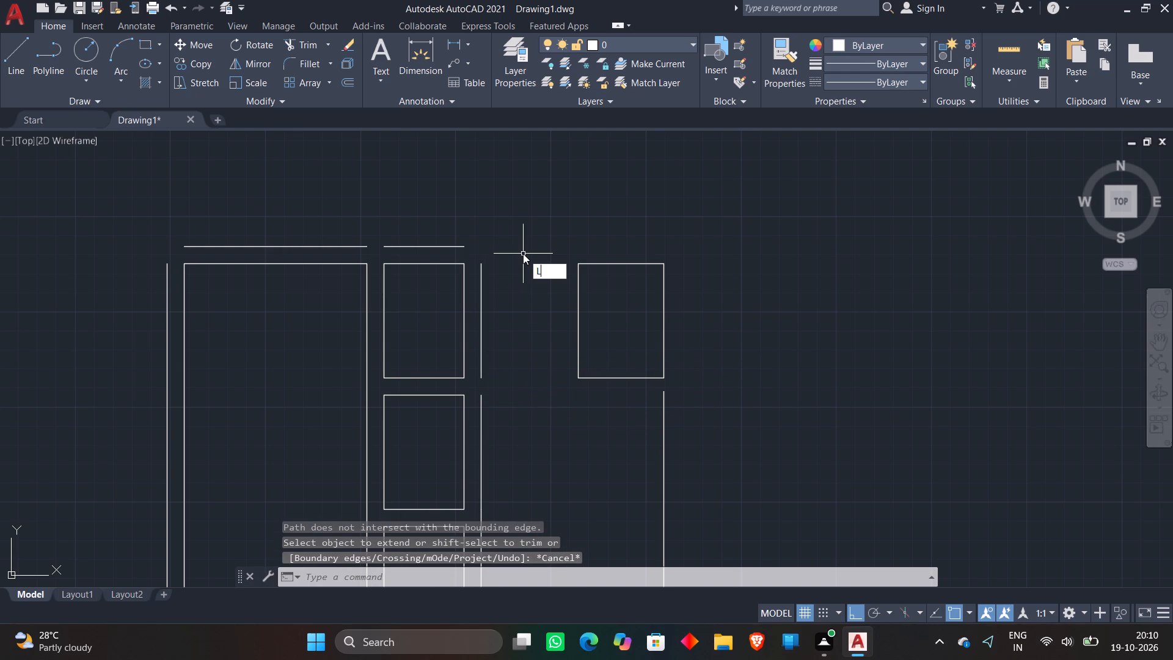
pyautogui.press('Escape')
# Offset the left side of the 3'9" by 5' room outward by 4.5".
pyautogui.press('o')
pyautogui.press('Return')
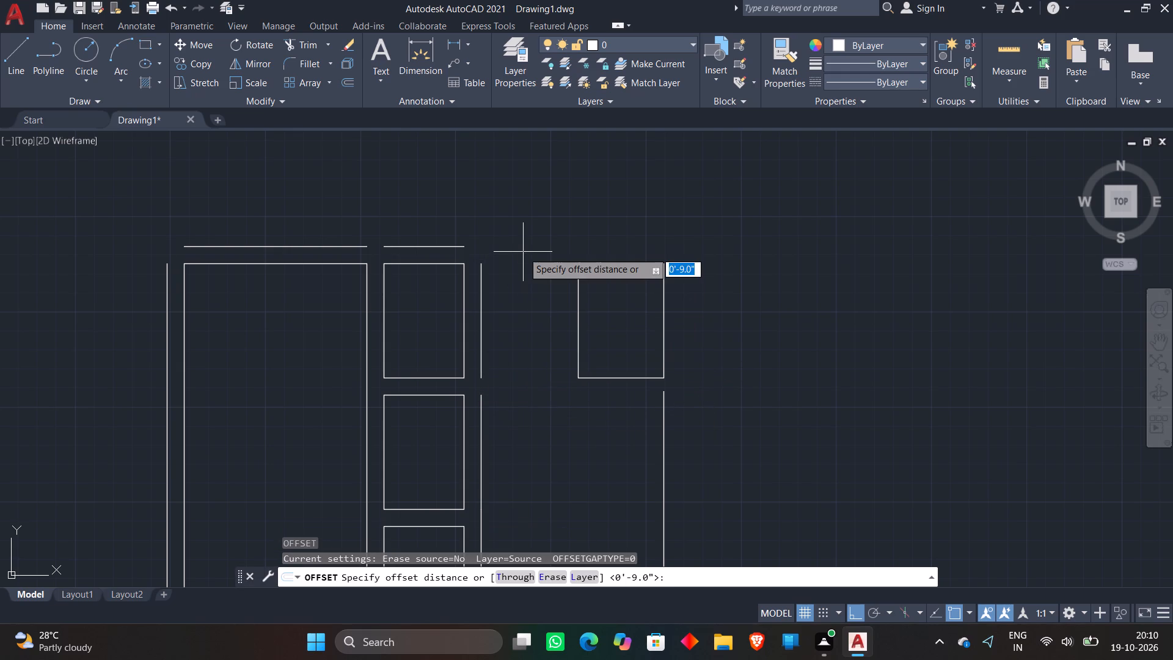
pyautogui.write('4.5"')
pyautogui.press('Return')
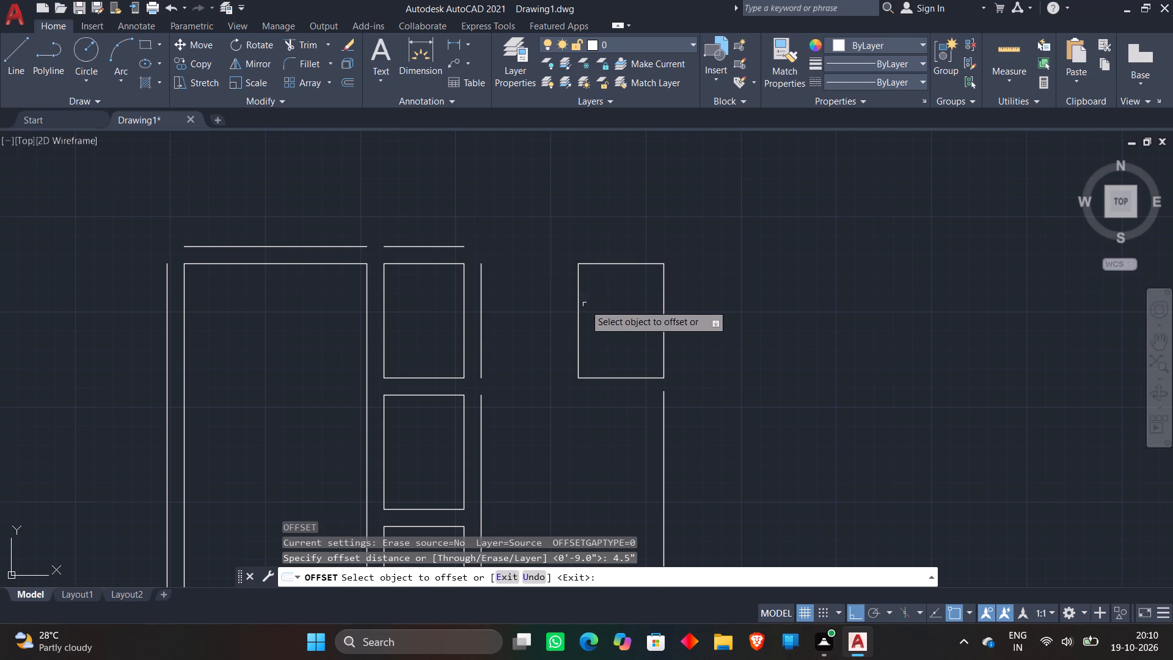
pyautogui.click(577, 306)
pyautogui.click(548, 311)
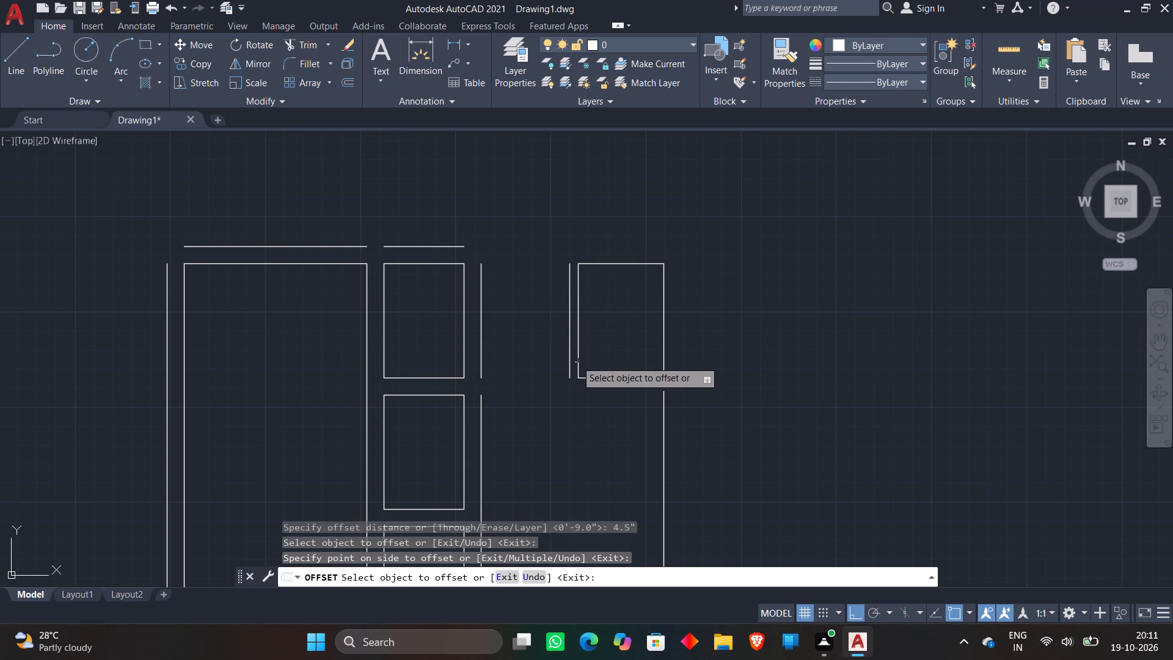
pyautogui.press('Escape')
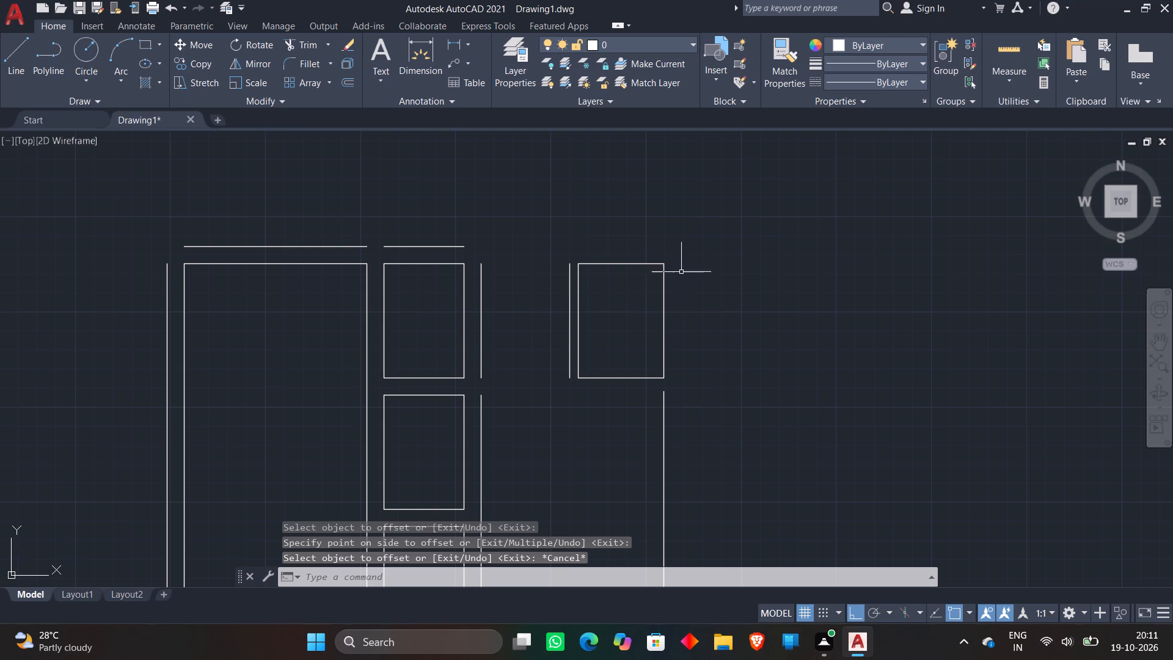
# Offset the top and right sides of the 3'9" by 5' room outward by 9".
pyautogui.press('o')
pyautogui.press('Return')
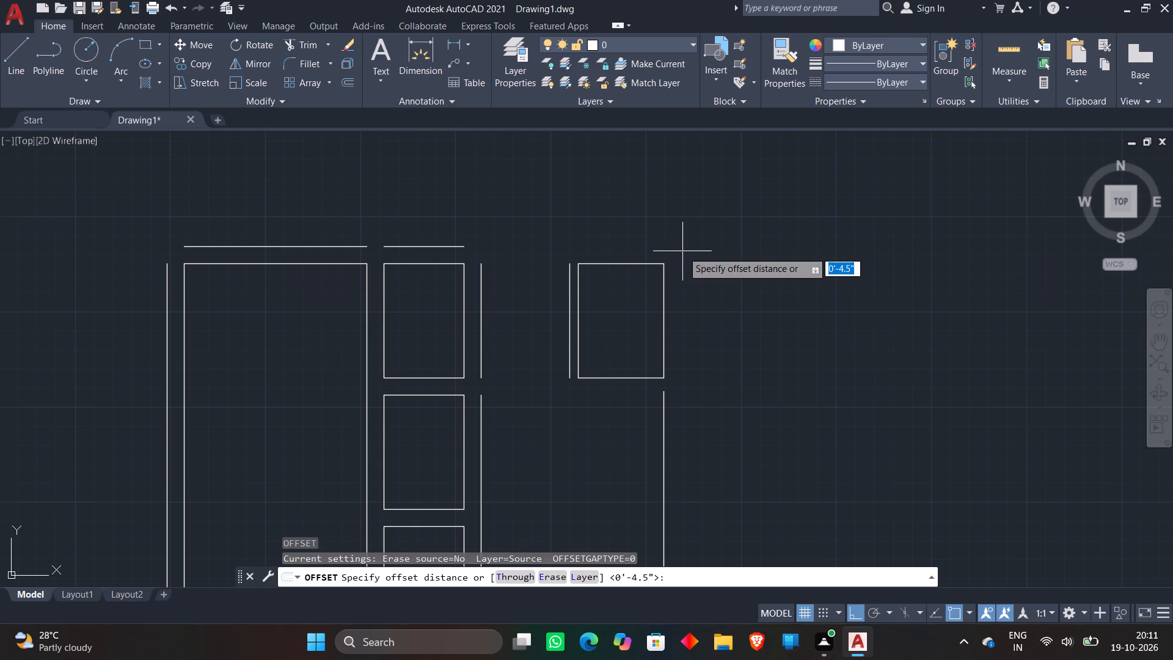
pyautogui.write('9"')
pyautogui.press('Return')
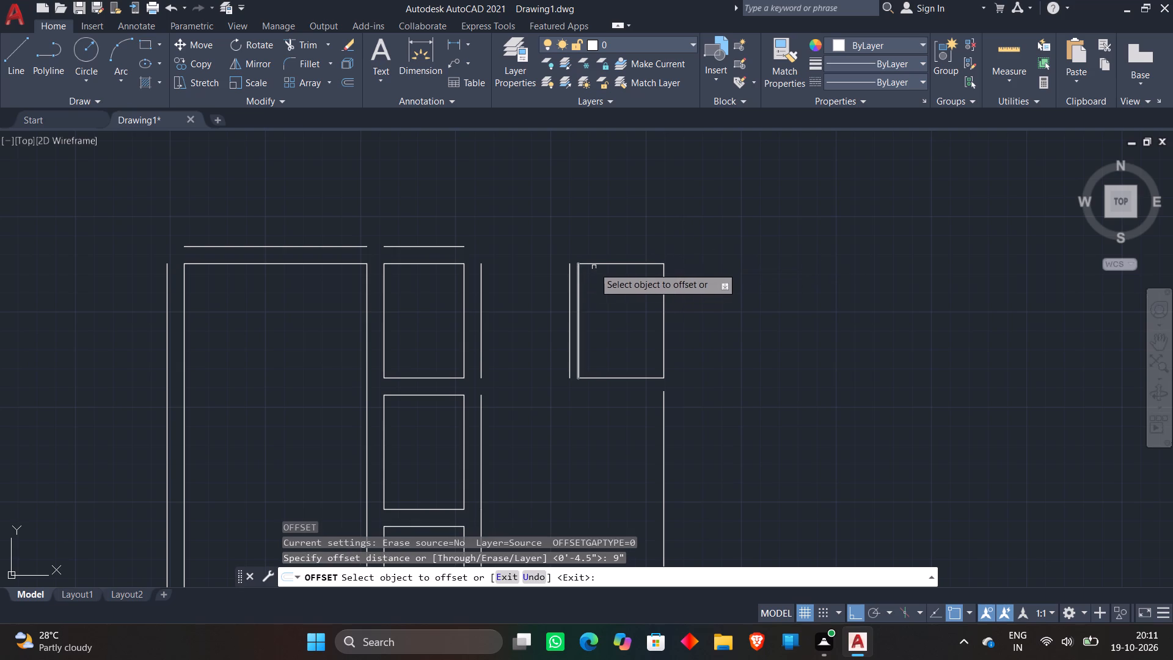
pyautogui.click(597, 264)
pyautogui.click(603, 231)
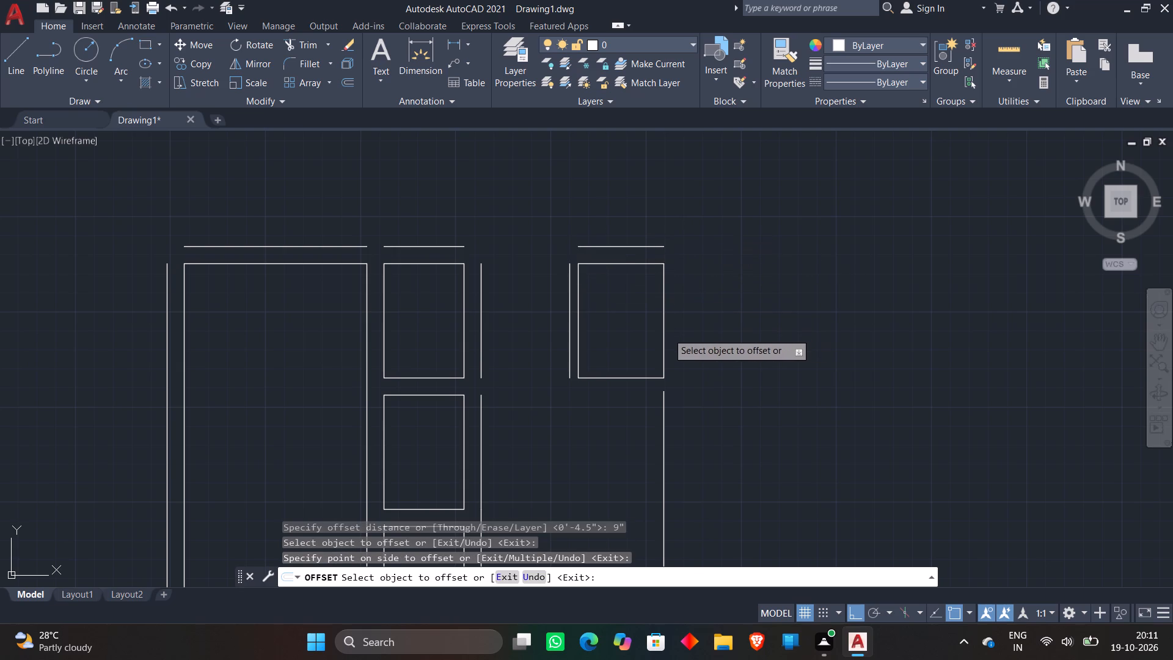
pyautogui.click(665, 335)
pyautogui.click(820, 330)
# Offset the right and bottom sides of the 8' by 10'6" room outward by 9".
pyautogui.scroll(-2, 817, 327)
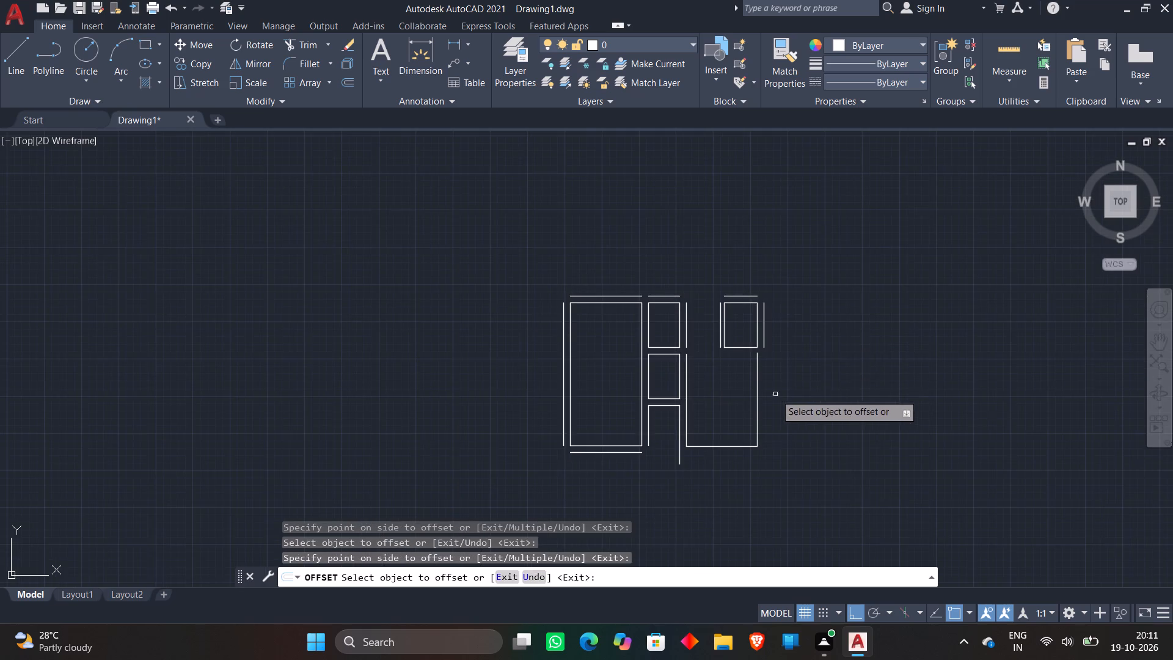
pyautogui.click(757, 410)
pyautogui.click(793, 400)
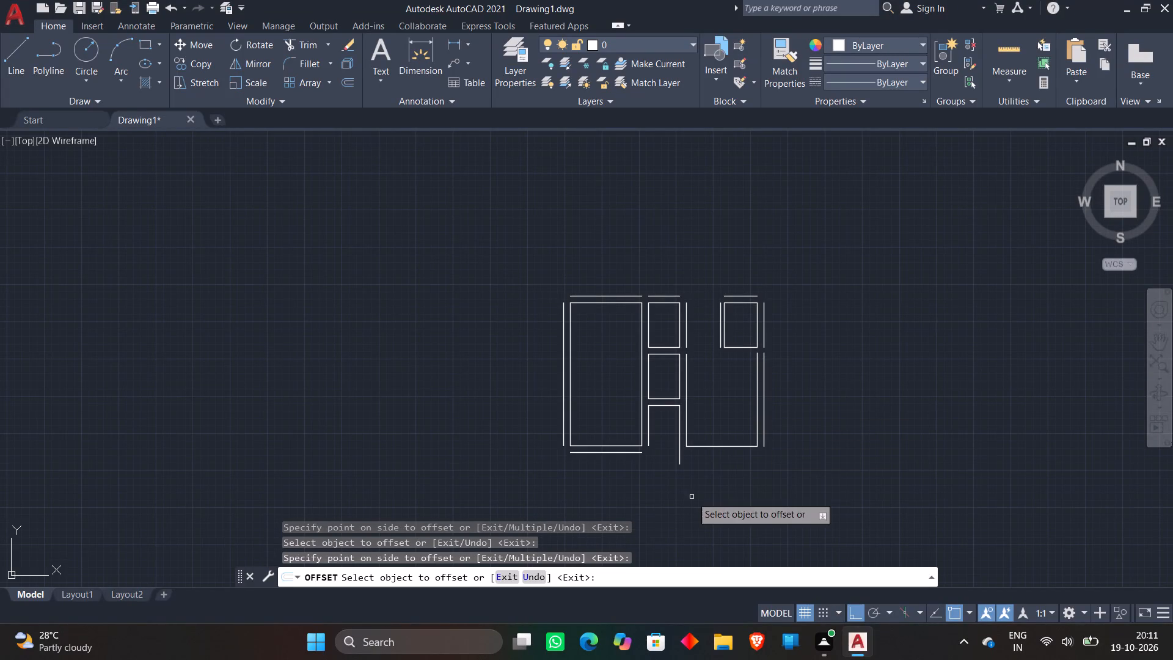
pyautogui.click(702, 447)
pyautogui.click(706, 502)
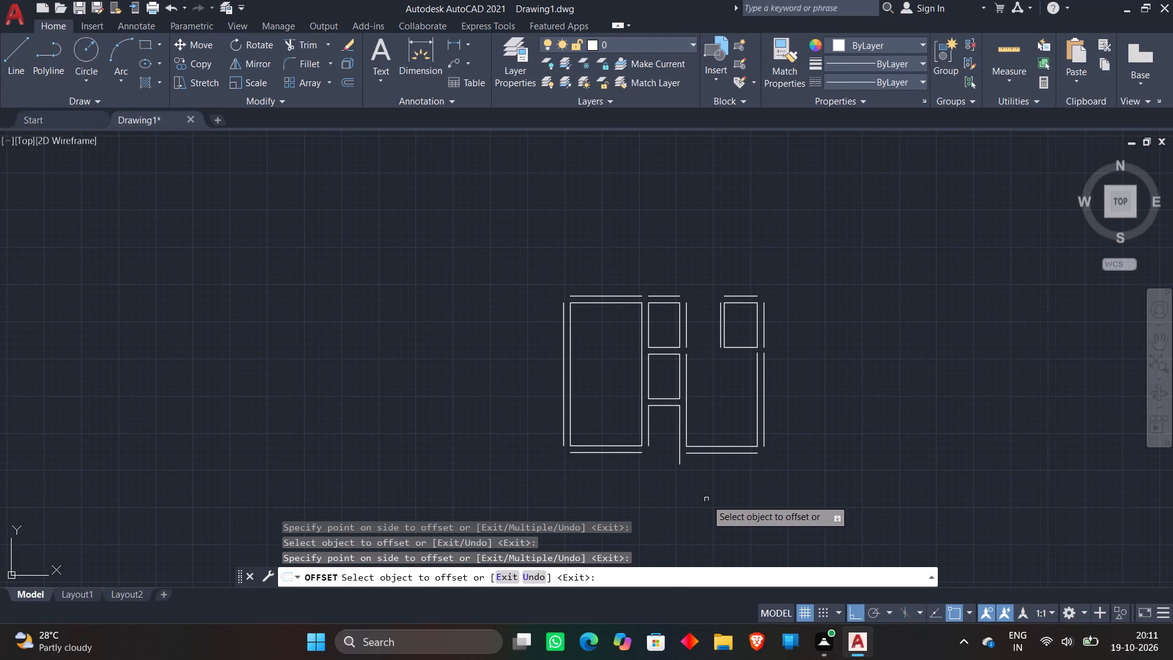
pyautogui.press('Escape')
# Extend the 8' by 10'6" room's outer bottom line to its outer left wall line and trim the vertical overhang below the corner.
pyautogui.write('EX')
pyautogui.press('space')
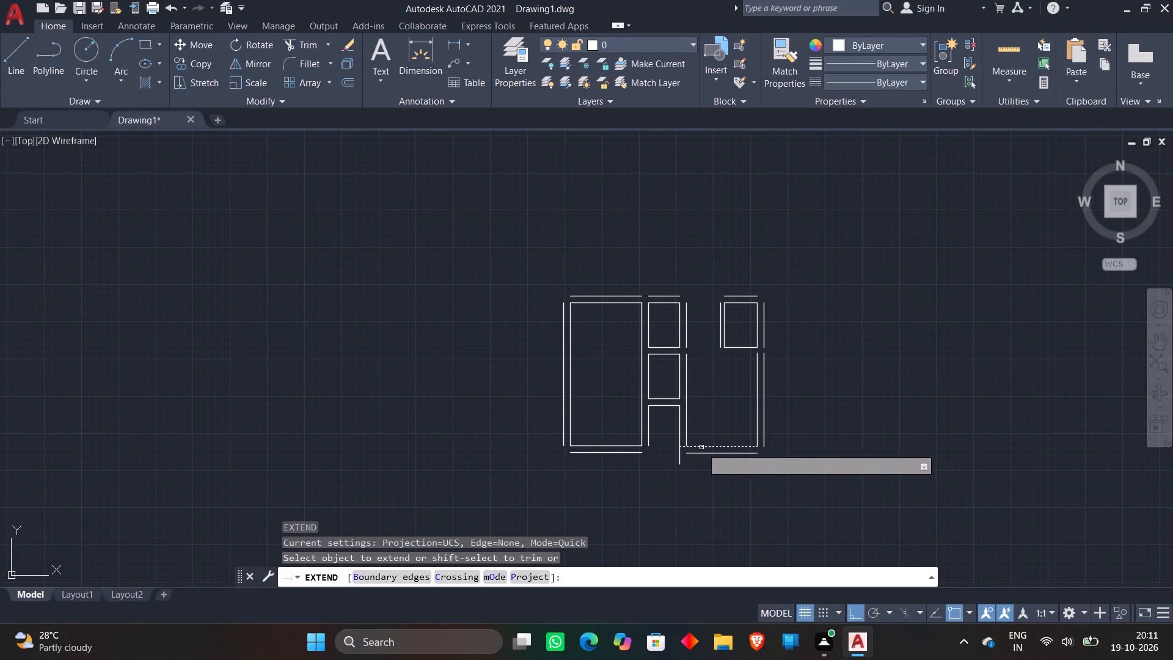
pyautogui.click(697, 453)
pyautogui.press('Escape')
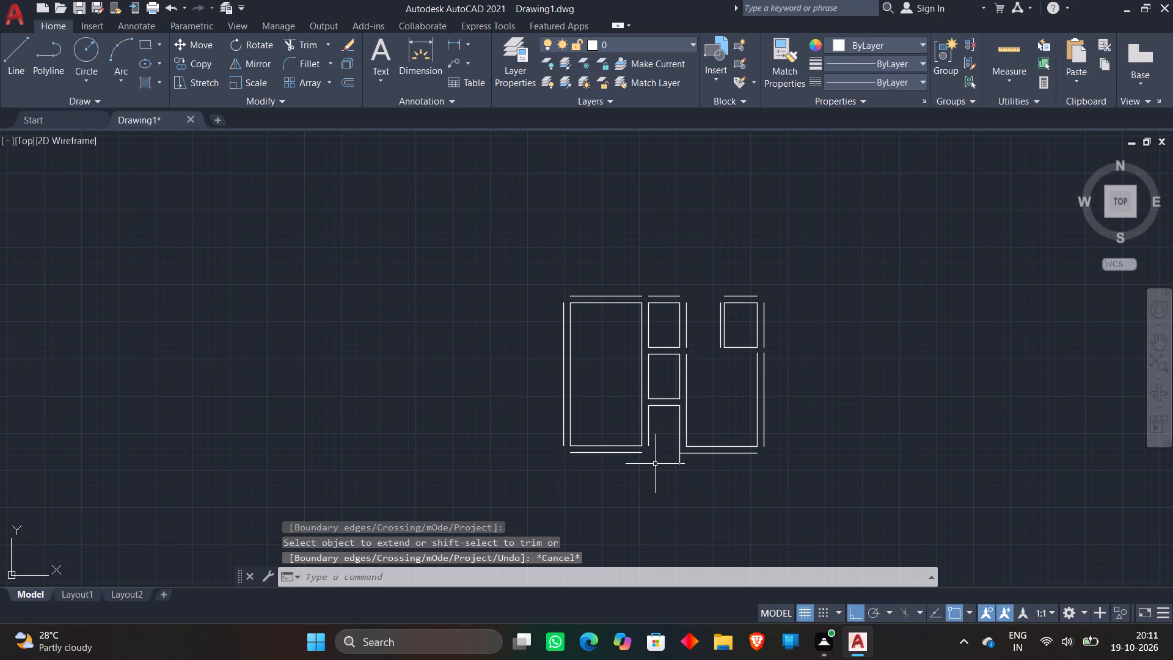
pyautogui.write('TR')
pyautogui.press('space')
pyautogui.scroll(2, 686, 461)
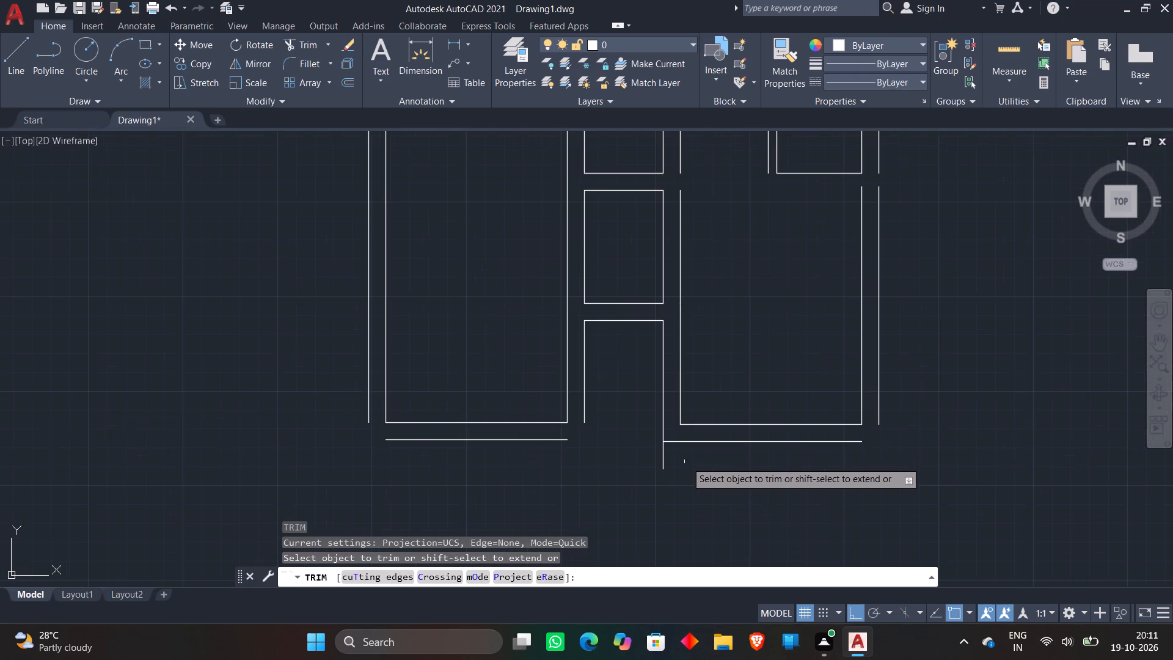
pyautogui.click(662, 455)
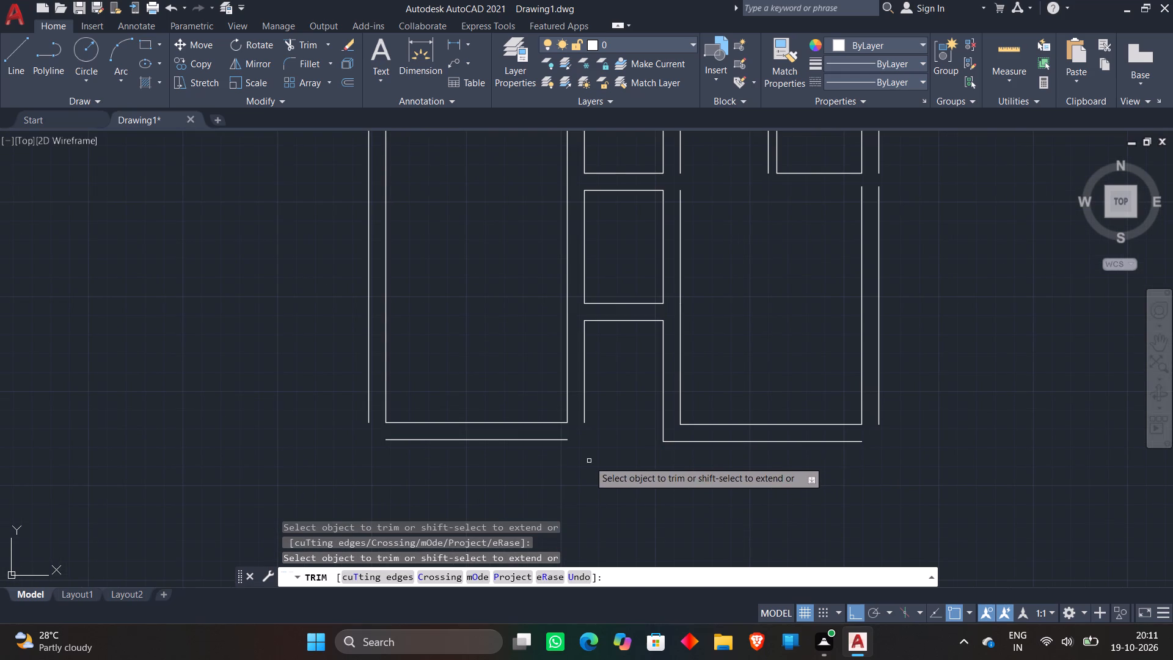
pyautogui.press('Escape')
# Fillet the large left room's outer bottom line with the left line of the open bay beside it into a square corner.
pyautogui.write('F')
pyautogui.press('space')
pyautogui.click(586, 419)
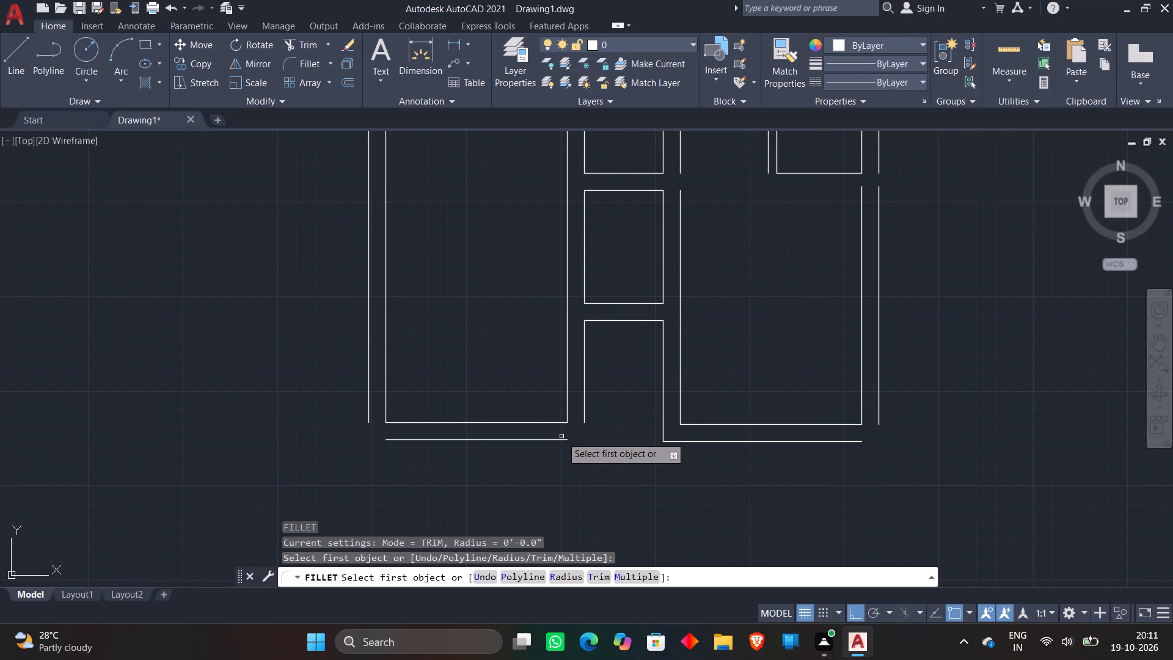
pyautogui.click(555, 441)
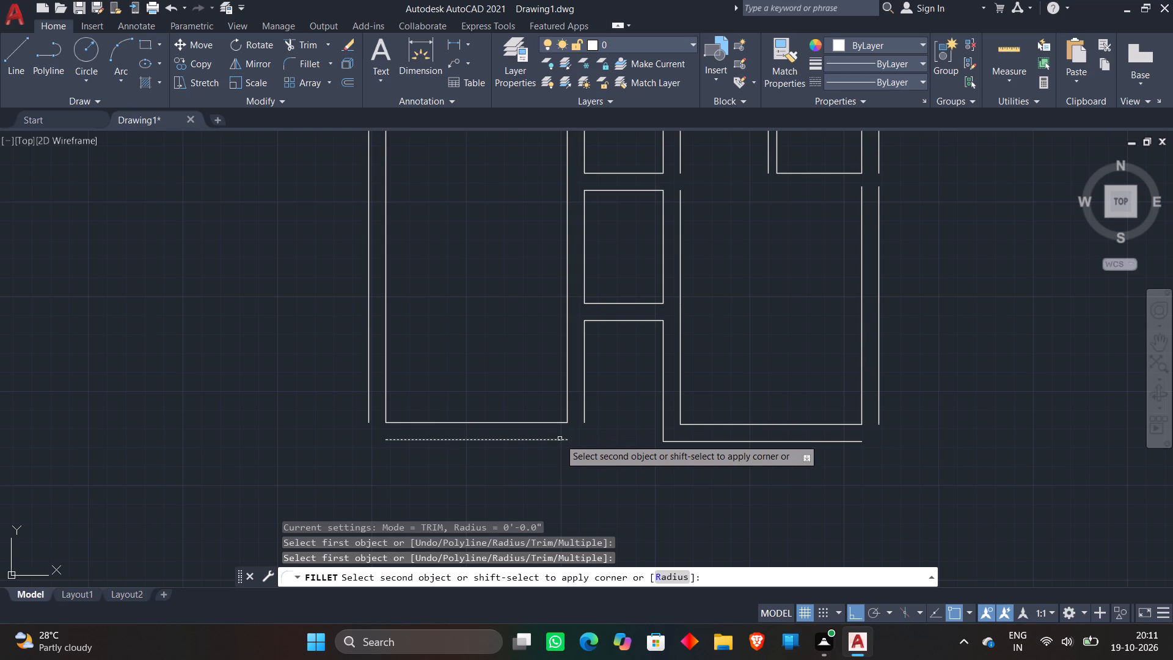
pyautogui.click(585, 417)
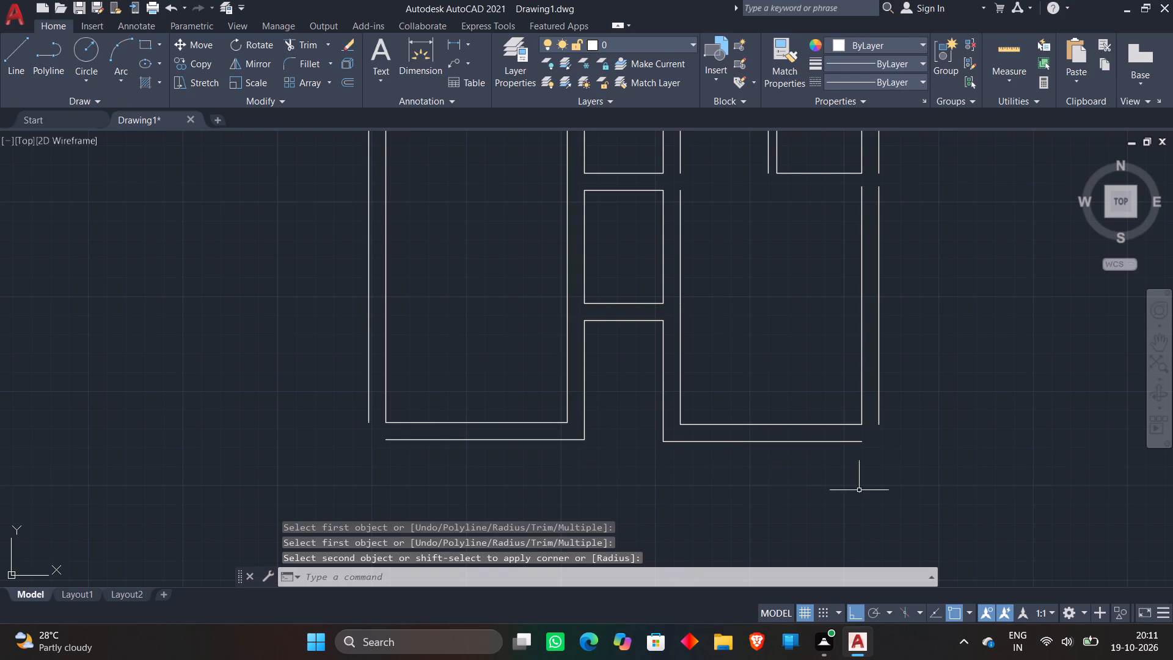
pyautogui.press('Escape')
# Fillet the plan's outer wall lines into square corners at the top right and top left of the building.
pyautogui.scroll(-1, 992, 444)
pyautogui.moveTo(991, 444); pyautogui.dragTo(858, 499, button='middle')
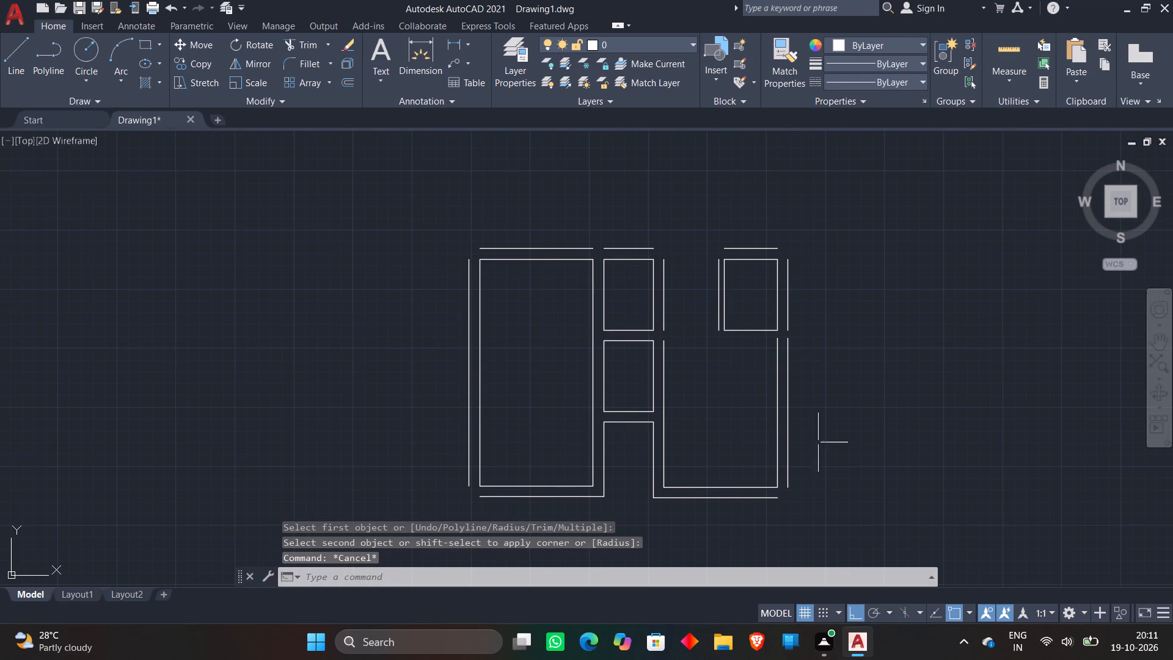
pyautogui.write('F')
pyautogui.press('space')
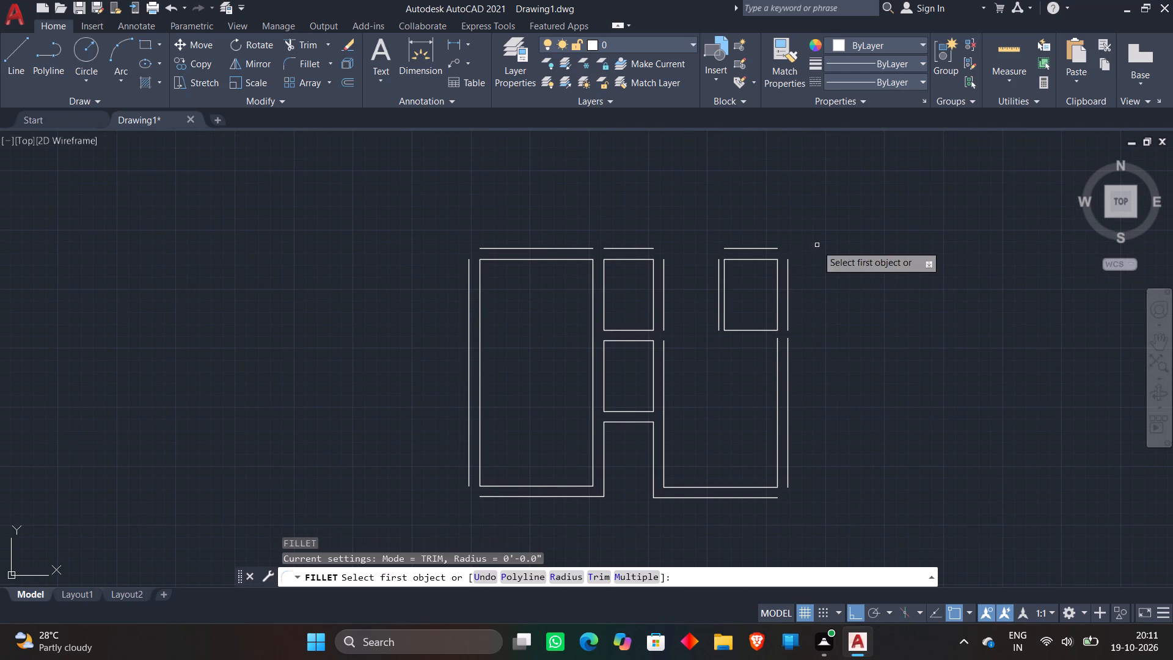
pyautogui.click(775, 250)
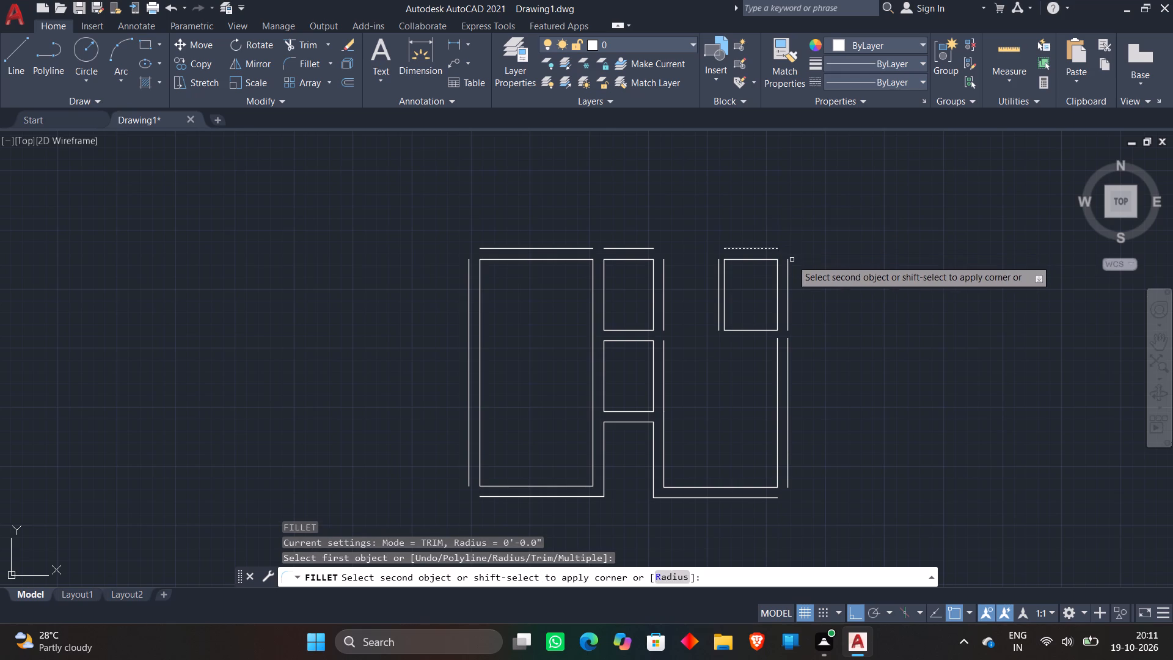
pyautogui.click(789, 265)
pyautogui.write('F')
pyautogui.press('space')
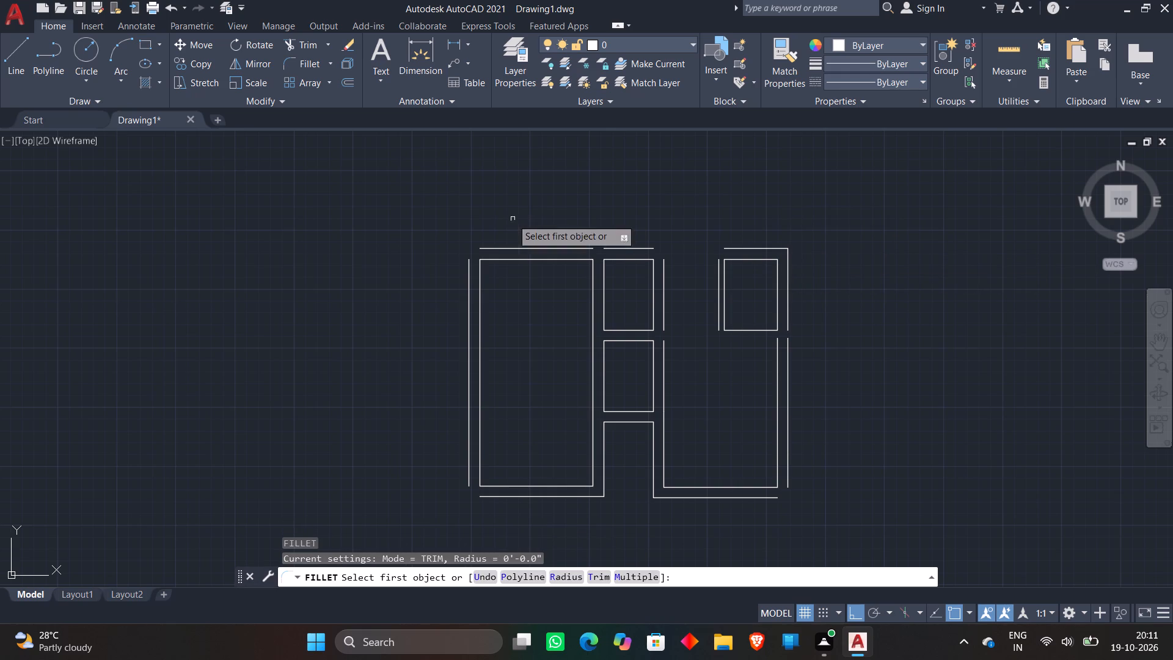
pyautogui.click(480, 248)
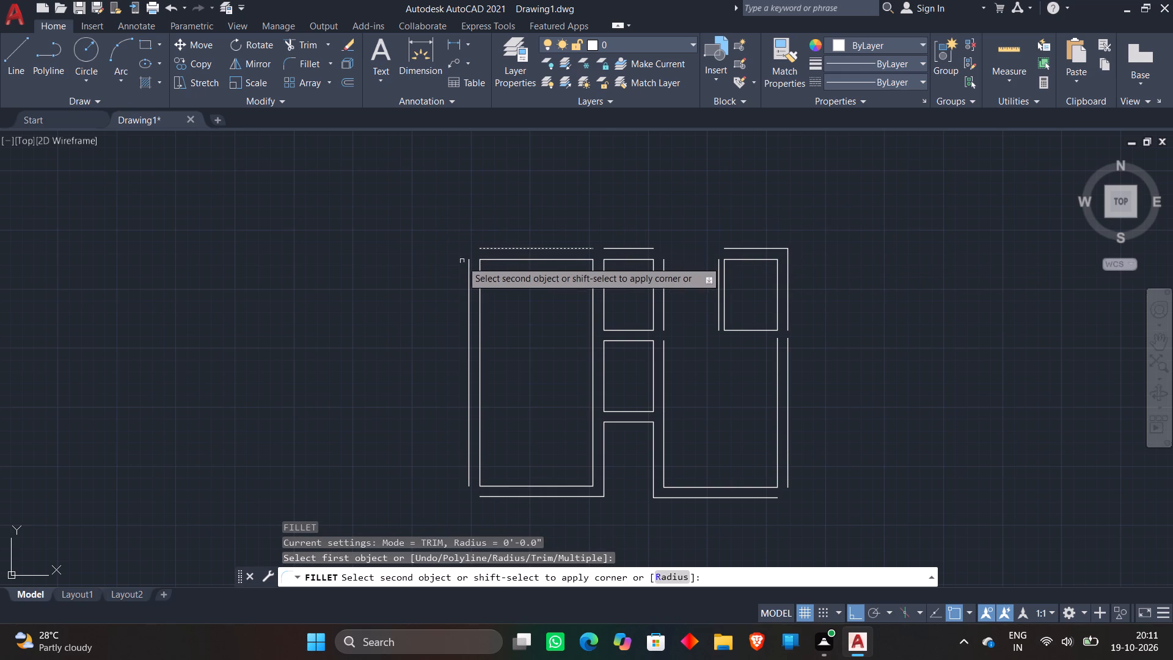
pyautogui.click(467, 269)
pyautogui.press('Escape')
# Extend the outer top wall line across its gaps and the outer right wall line across the gap between the two right-hand rooms.
pyautogui.write('EX')
pyautogui.press('space')
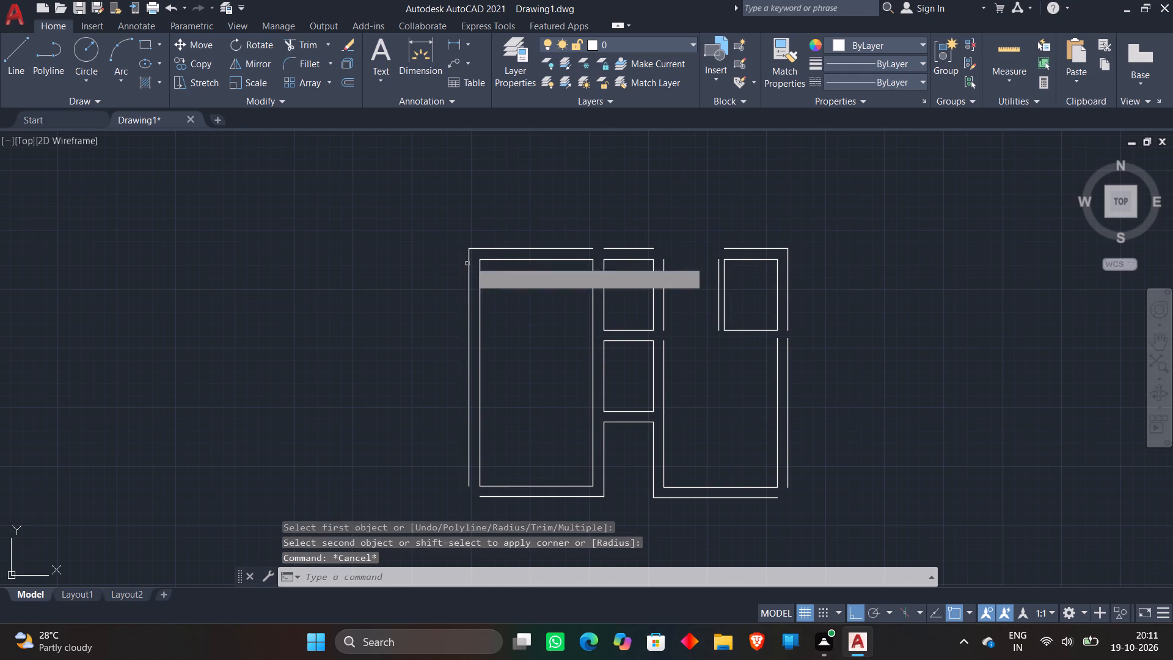
pyautogui.click(581, 249)
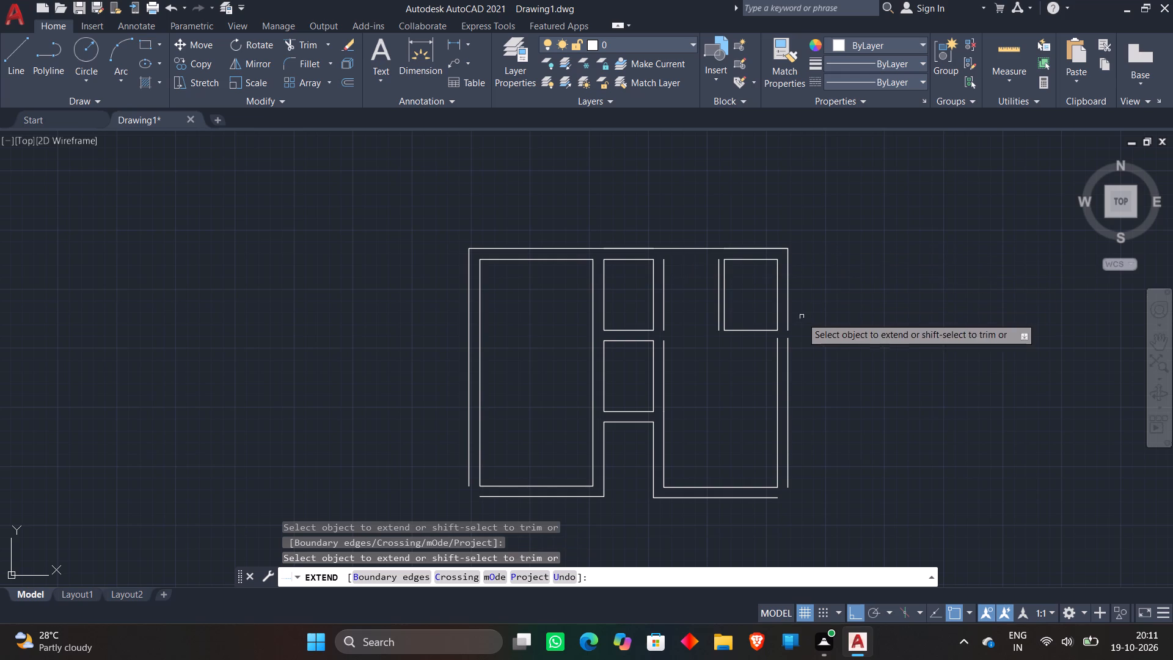
pyautogui.click(787, 327)
pyautogui.click(787, 345)
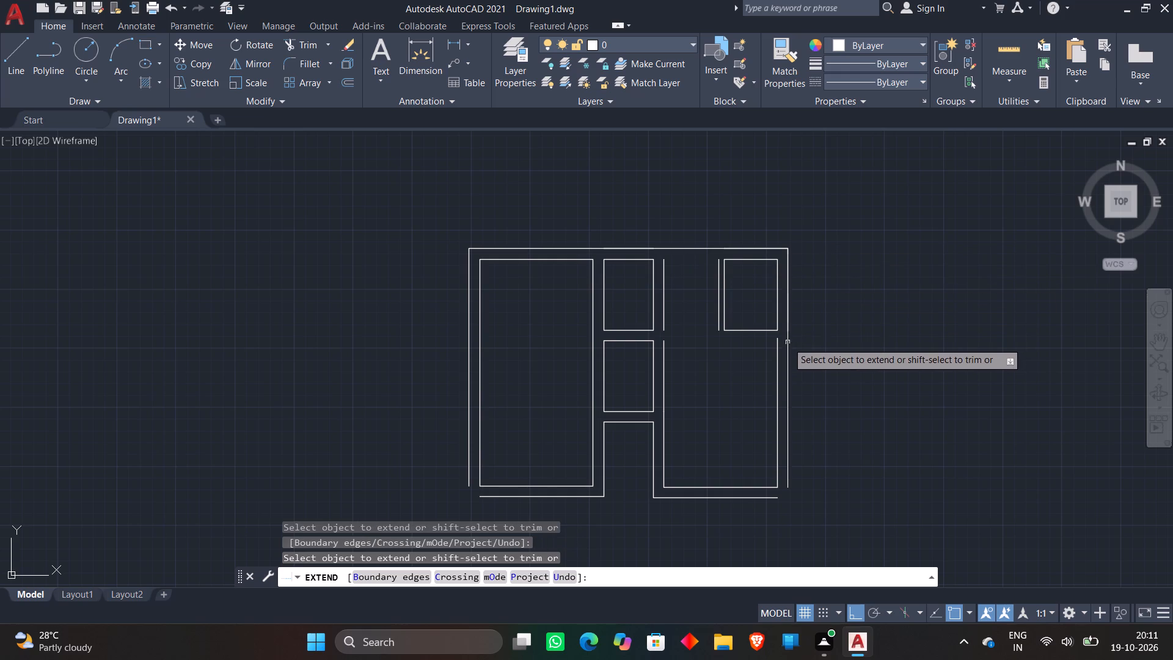
pyautogui.press('Escape')
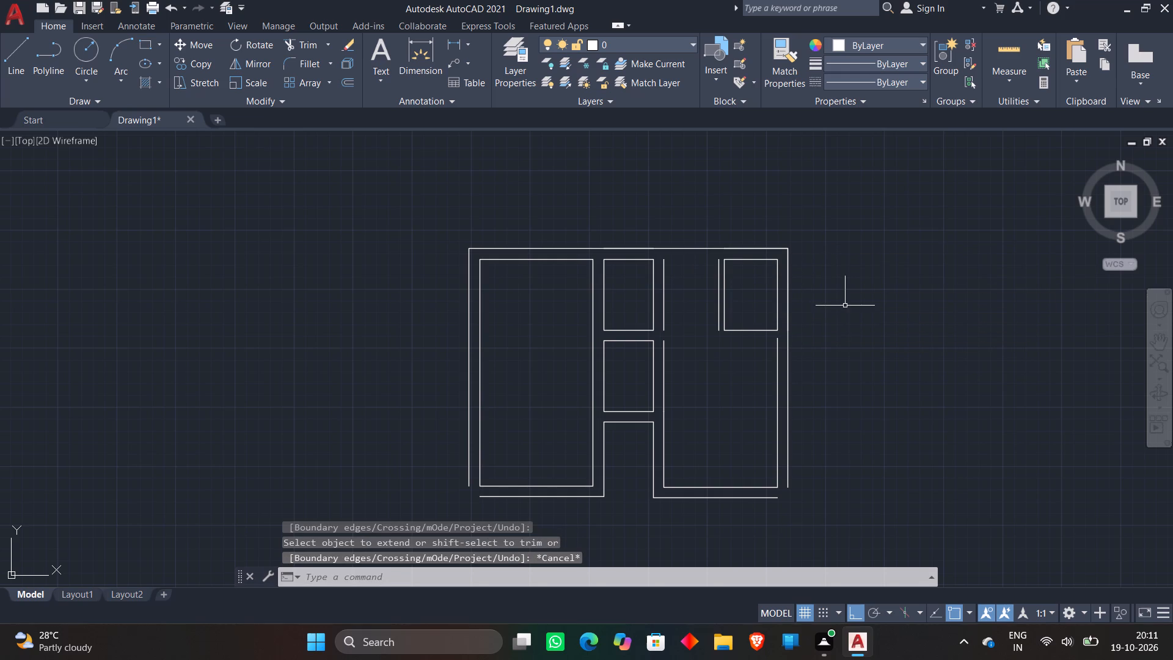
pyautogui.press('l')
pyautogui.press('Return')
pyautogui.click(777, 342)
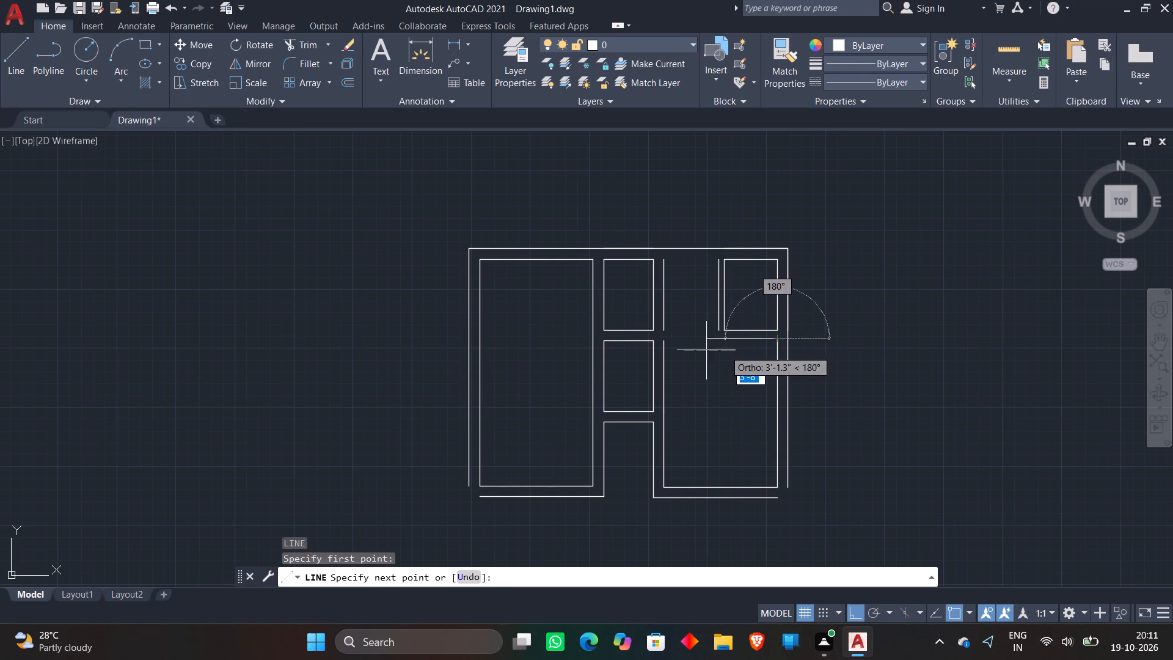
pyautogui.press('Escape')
# Draw a horizontal line from the top end of the 8' by 10'6" room's left side to just past the outer right wall.
pyautogui.scroll(2, 690, 353)
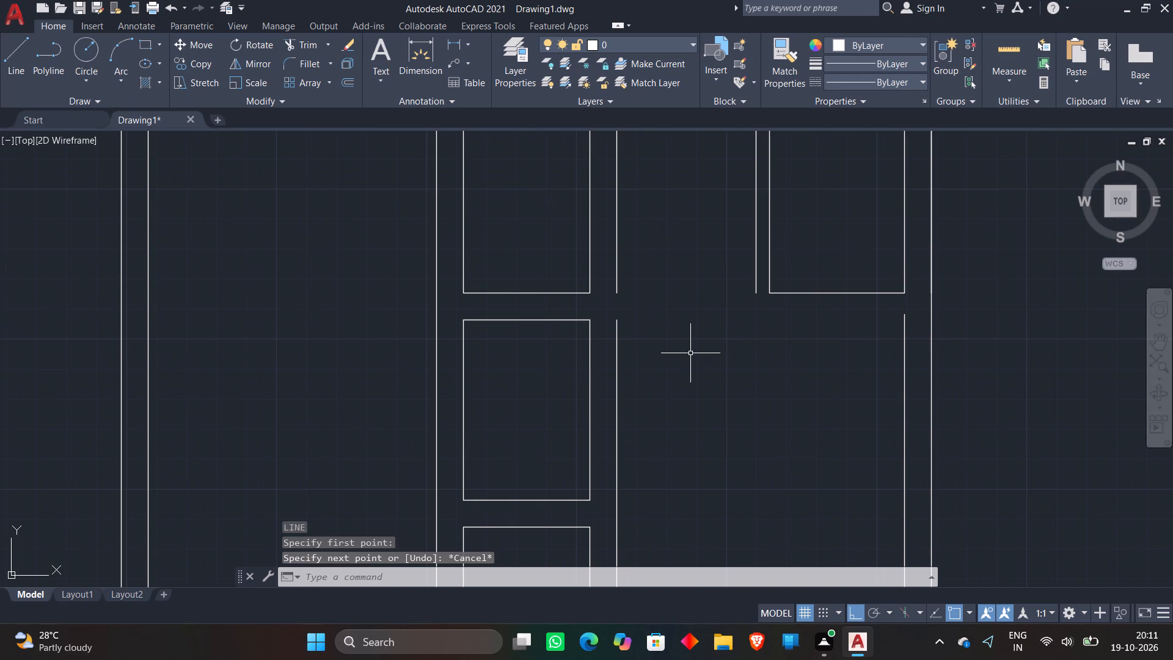
pyautogui.press('l')
pyautogui.press('Return')
pyautogui.click(623, 322)
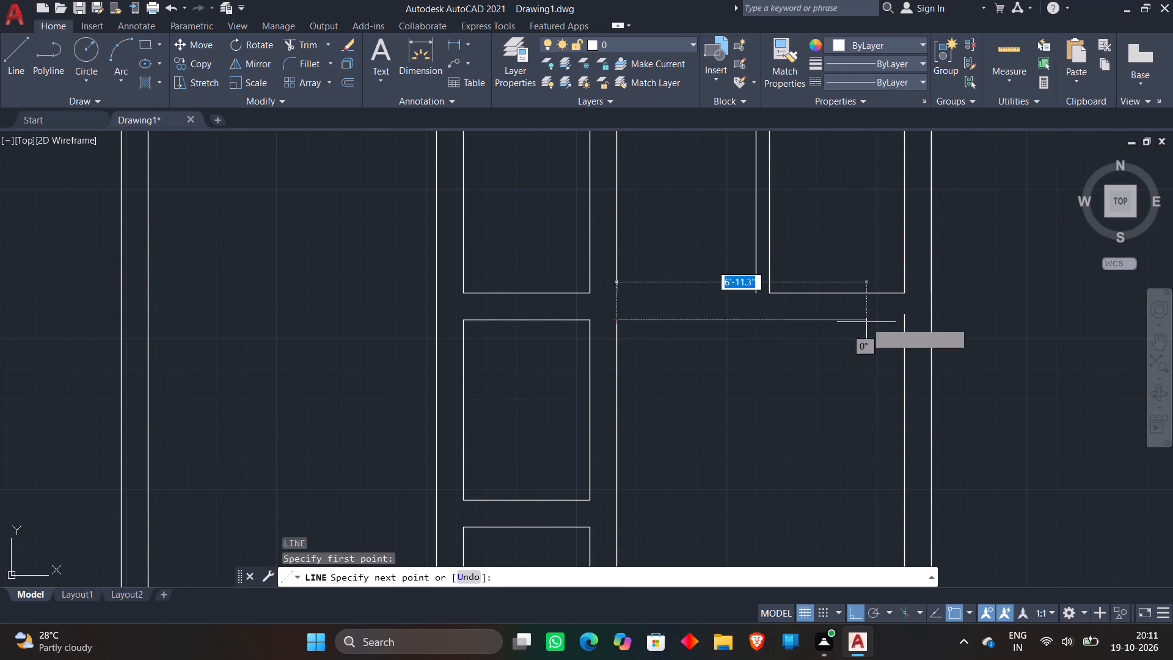
pyautogui.click(967, 329)
pyautogui.press('Escape')
# Trim the horizontal line back to the 8' by 10'6" room's right side and trim that side's stub above the line.
pyautogui.write('TR')
pyautogui.press('space')
pyautogui.click(956, 304)
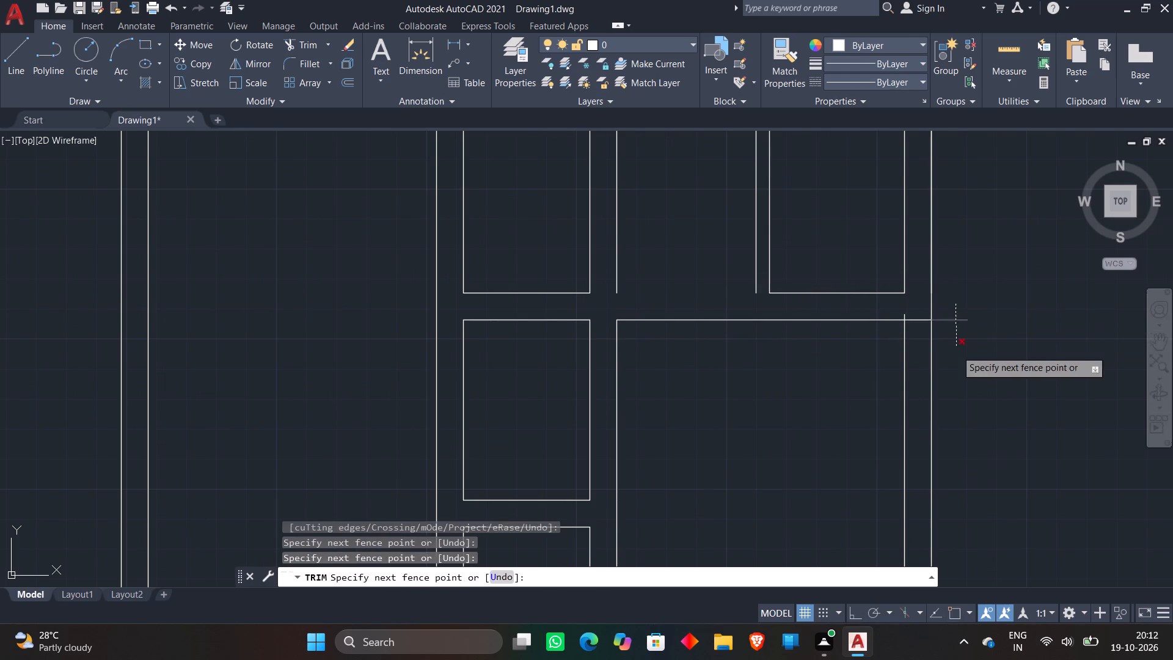
pyautogui.click(956, 351)
pyautogui.scroll(3, 908, 310)
pyautogui.click(860, 327)
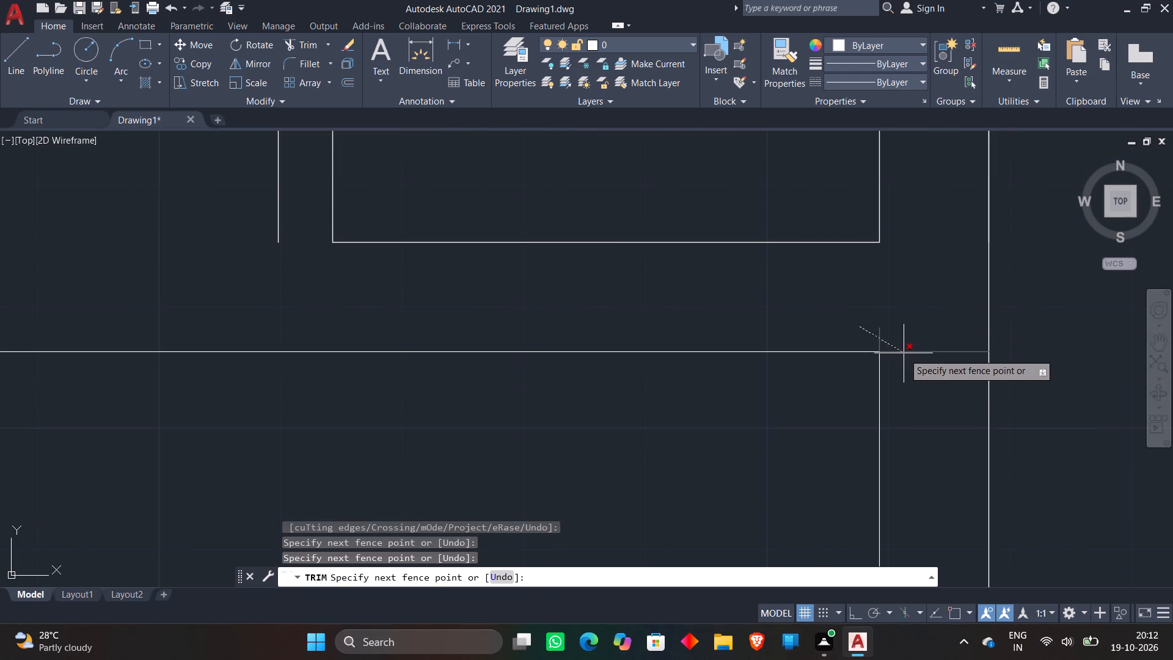
pyautogui.click(904, 353)
pyautogui.scroll(-3, 894, 293)
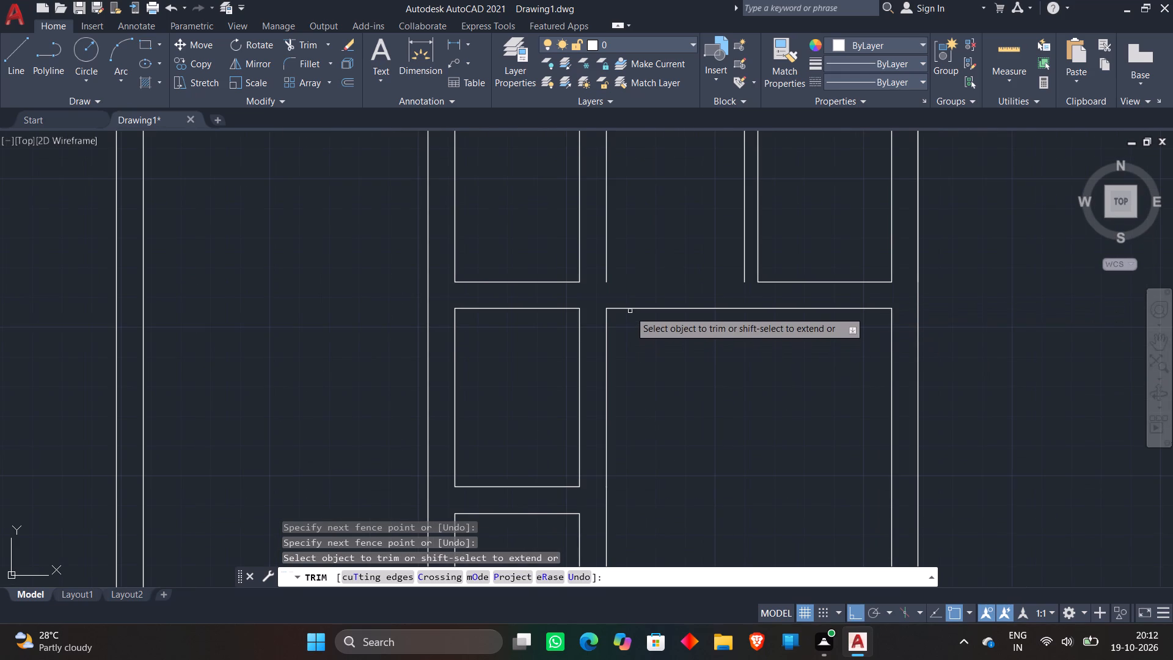
# Remove the remaining horizontal line across the top of the 8' by 10'6" room.
pyautogui.click(630, 309)
pyautogui.press('Escape')
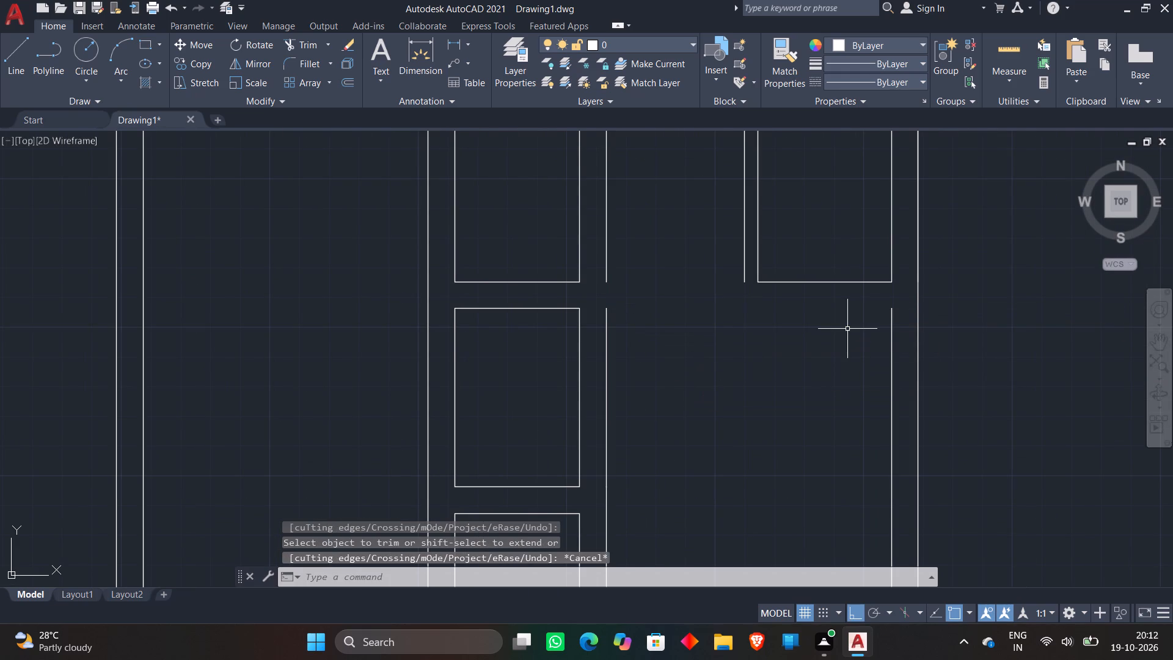
# Draw a horizontal line leftward from the top end of the 8' by 10'6" room's right side, past the 3'9" by 5' room's outer left line.
pyautogui.press('l')
pyautogui.press('Return')
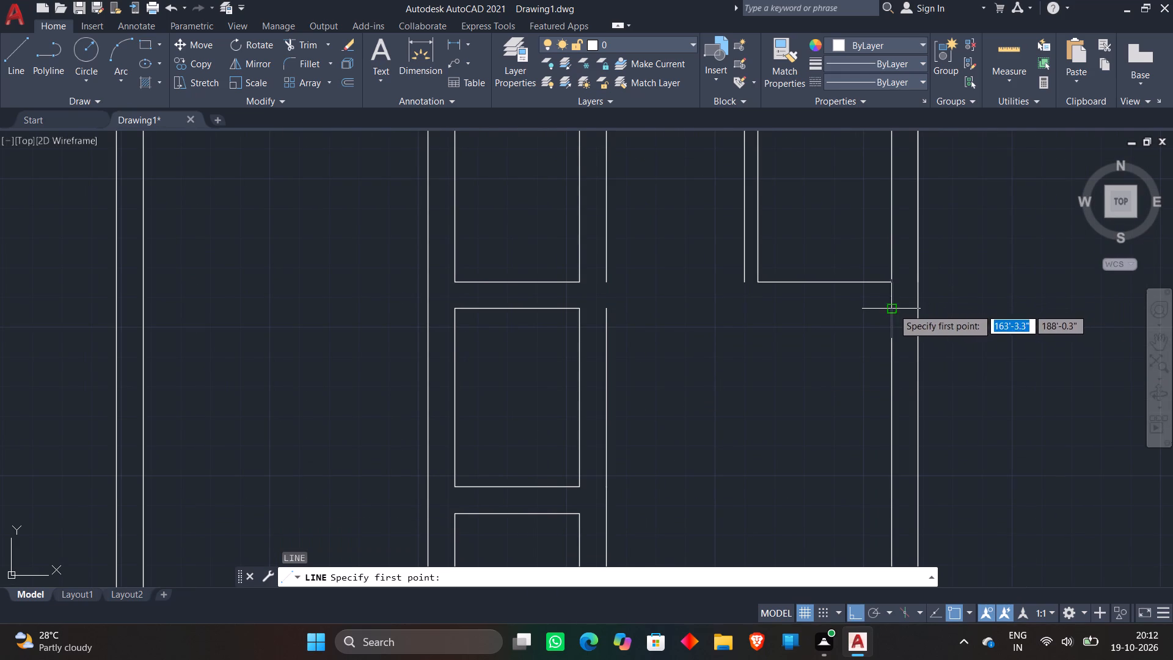
pyautogui.click(893, 309)
pyautogui.click(695, 337)
pyautogui.press('Escape')
# Extend the 3'9" by 5' room's outer left line down to the new horizontal line and trim the horizontal overhang beyond the corner.
pyautogui.write('EX')
pyautogui.press('space')
pyautogui.click(744, 275)
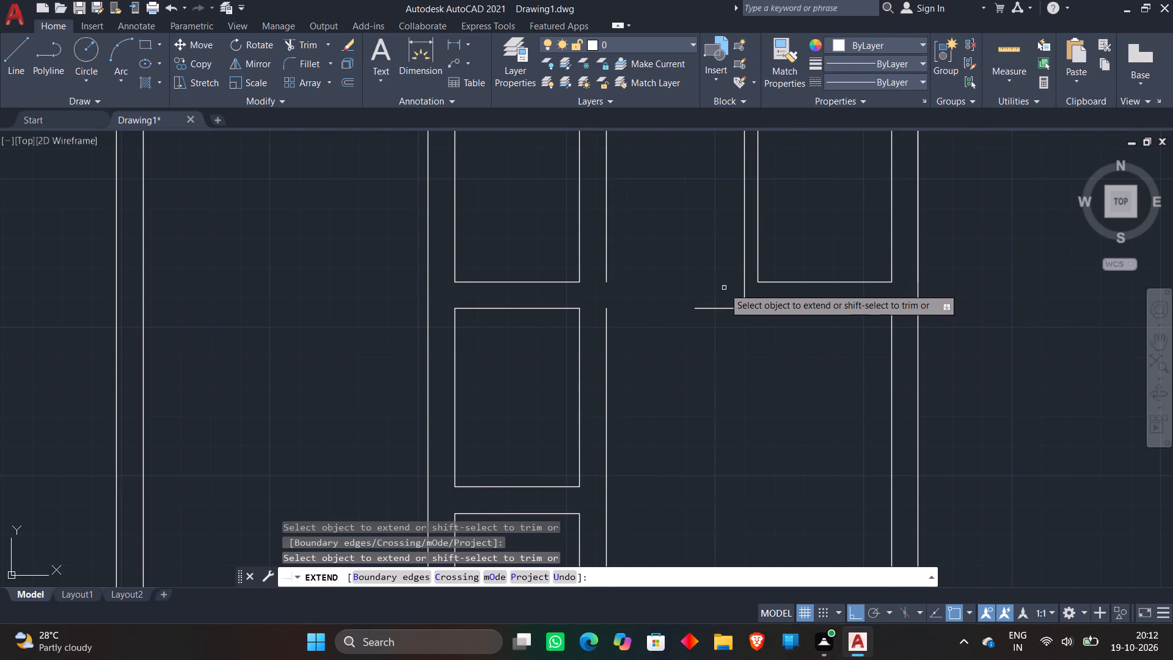
pyautogui.press('Escape')
pyautogui.write('TR')
pyautogui.press('space')
pyautogui.click(723, 295)
pyautogui.click(718, 346)
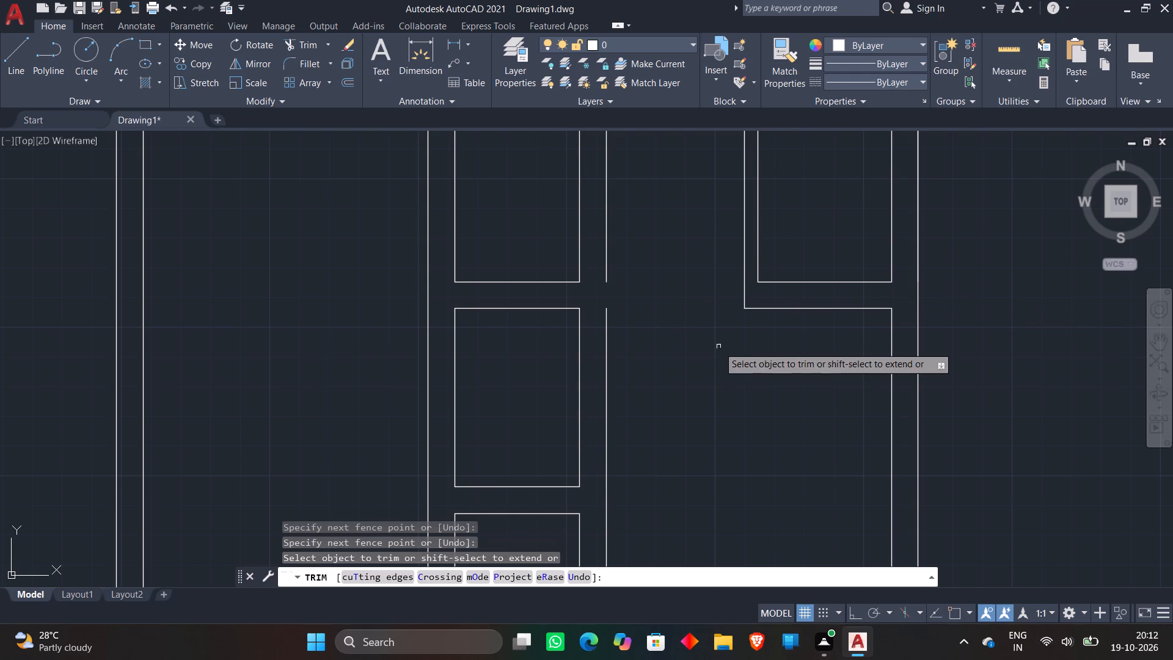
pyautogui.press('Escape')
# Draw a horizontal line between the top ends of the two vertical wall lines bounding the gap beside the 3'9" by 5' room.
pyautogui.scroll(-3, 715, 276)
pyautogui.scroll(3, 711, 249)
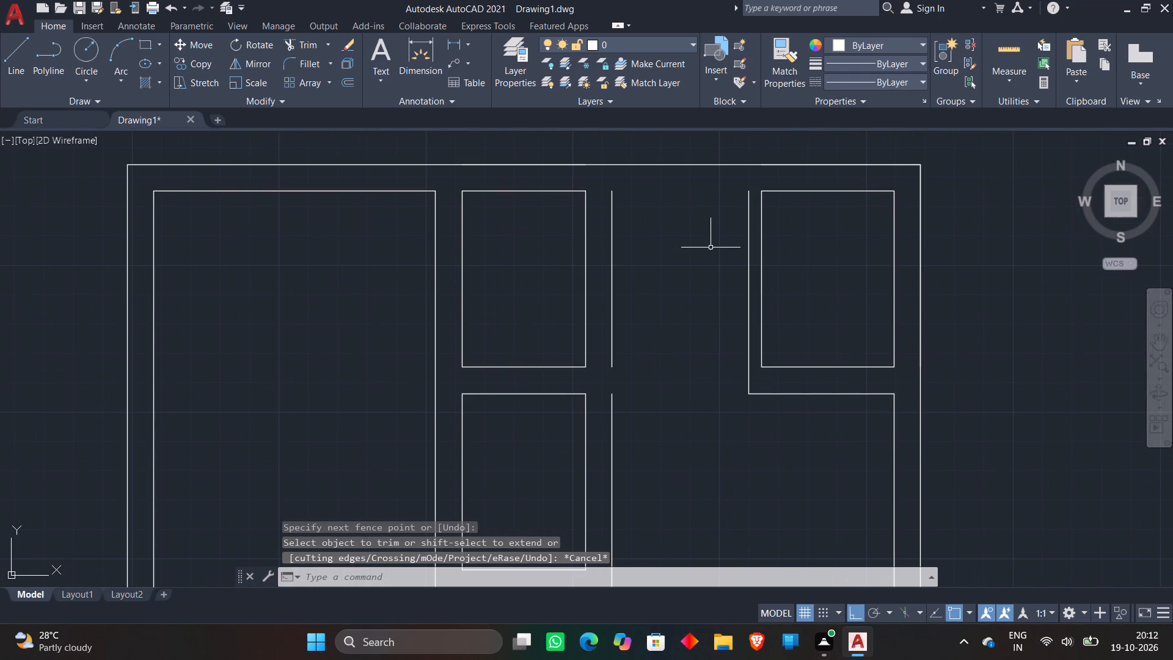
pyautogui.press('l')
pyautogui.press('Return')
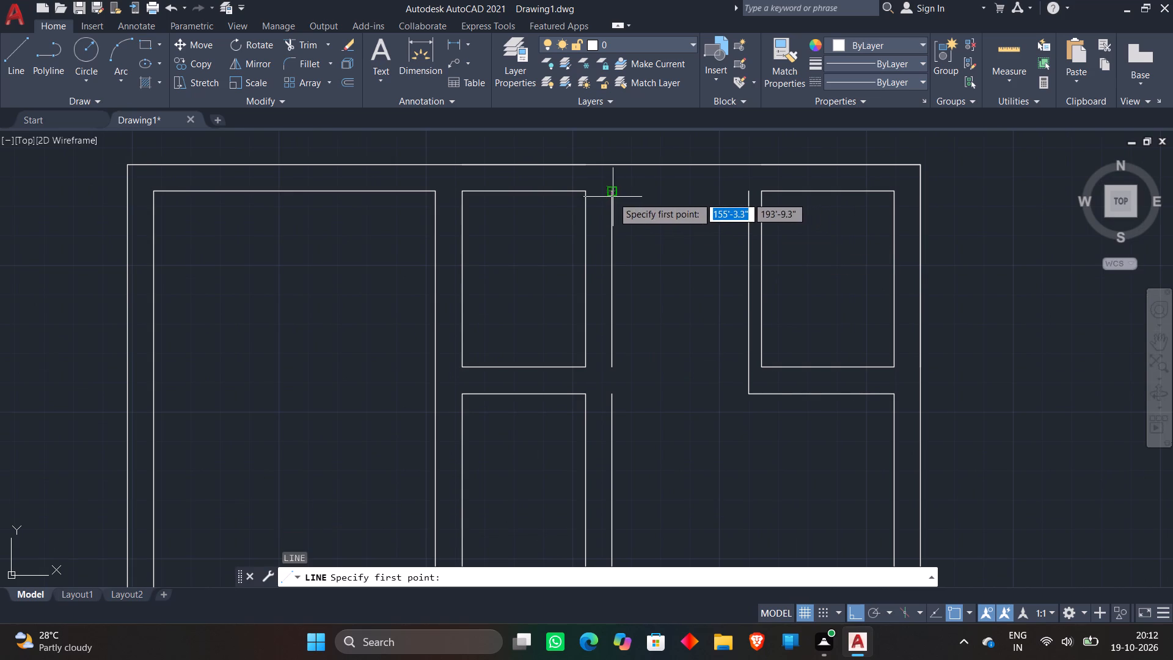
pyautogui.click(613, 197)
pyautogui.click(744, 186)
pyautogui.press('Escape')
# Extend the broken vertical wall line on the left of the L-shaped space to close its gap.
pyautogui.scroll(-2, 694, 227)
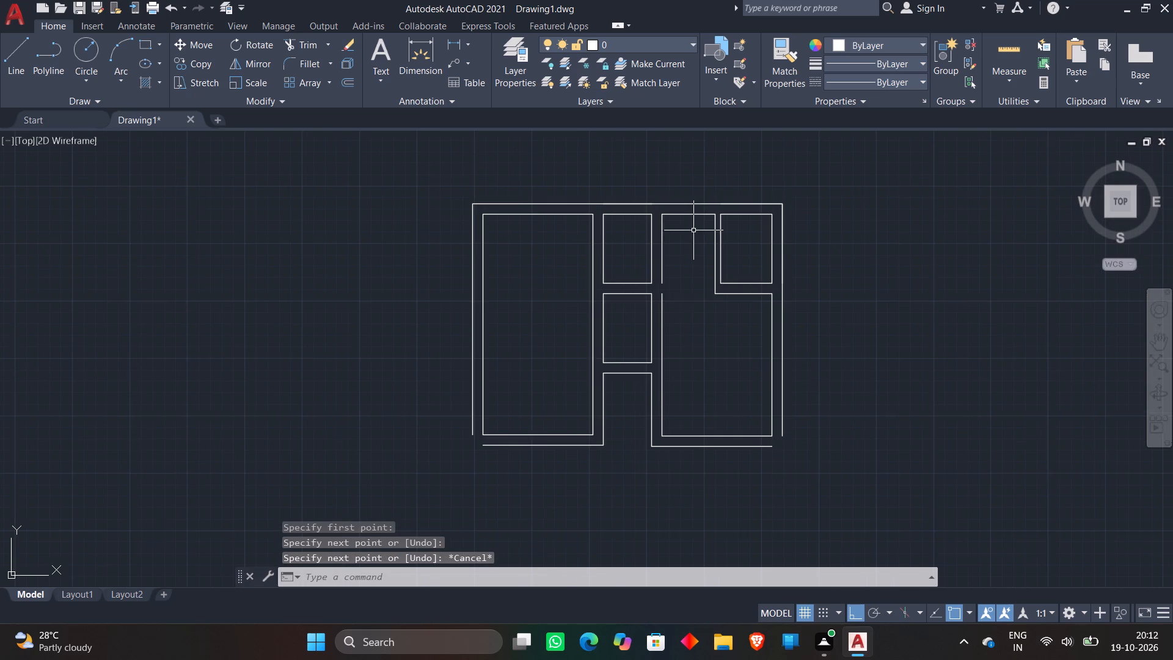
pyautogui.moveTo(684, 318); pyautogui.dragTo(673, 243, button='middle')
pyautogui.write('EX')
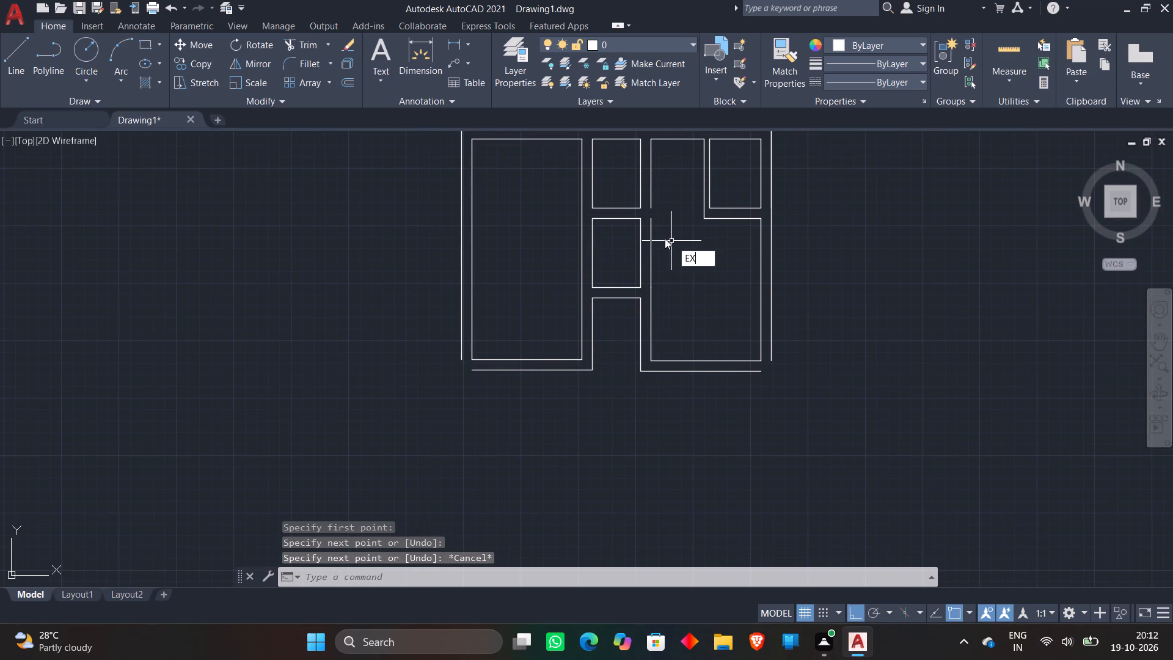
pyautogui.press('space')
pyautogui.click(651, 208)
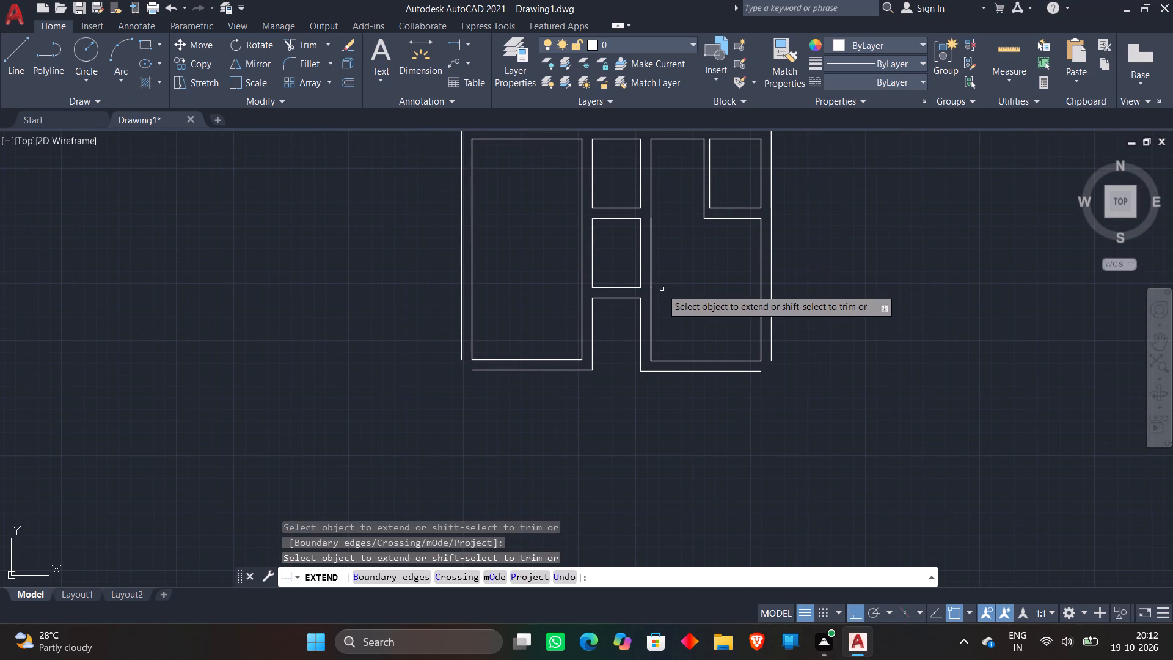
pyautogui.press('Escape')
# From the lower wall line's left end, draw a line 11' downward and continue it horizontally to align with the plan's outer right wall line.
pyautogui.press('l')
pyautogui.press('Return')
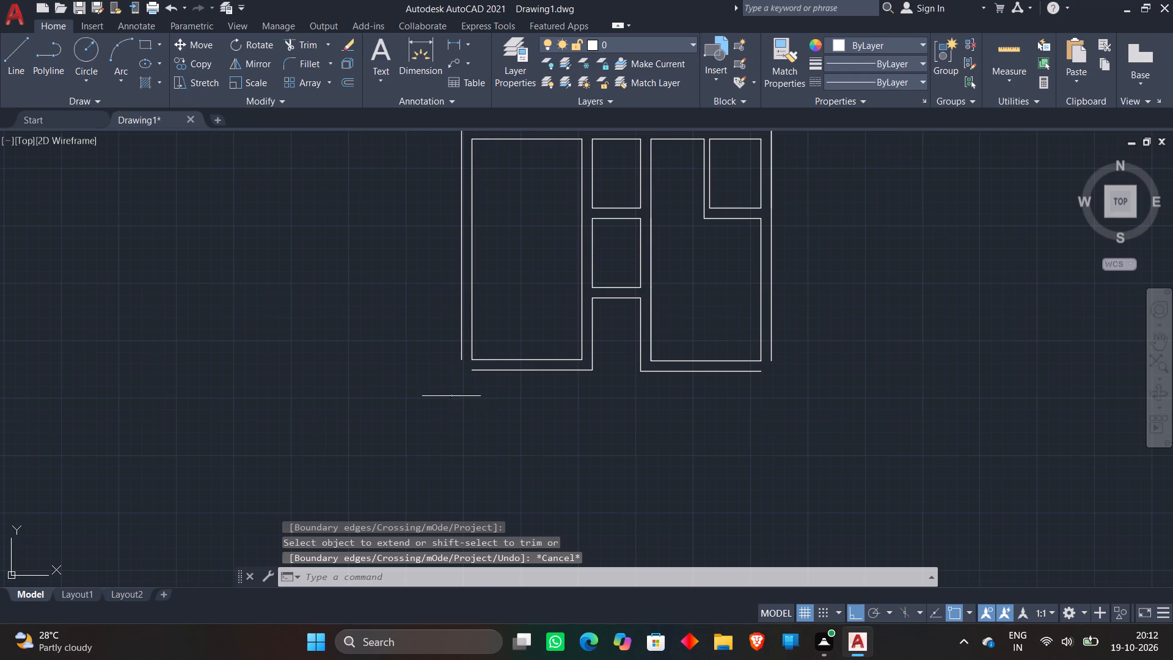
pyautogui.click(472, 375)
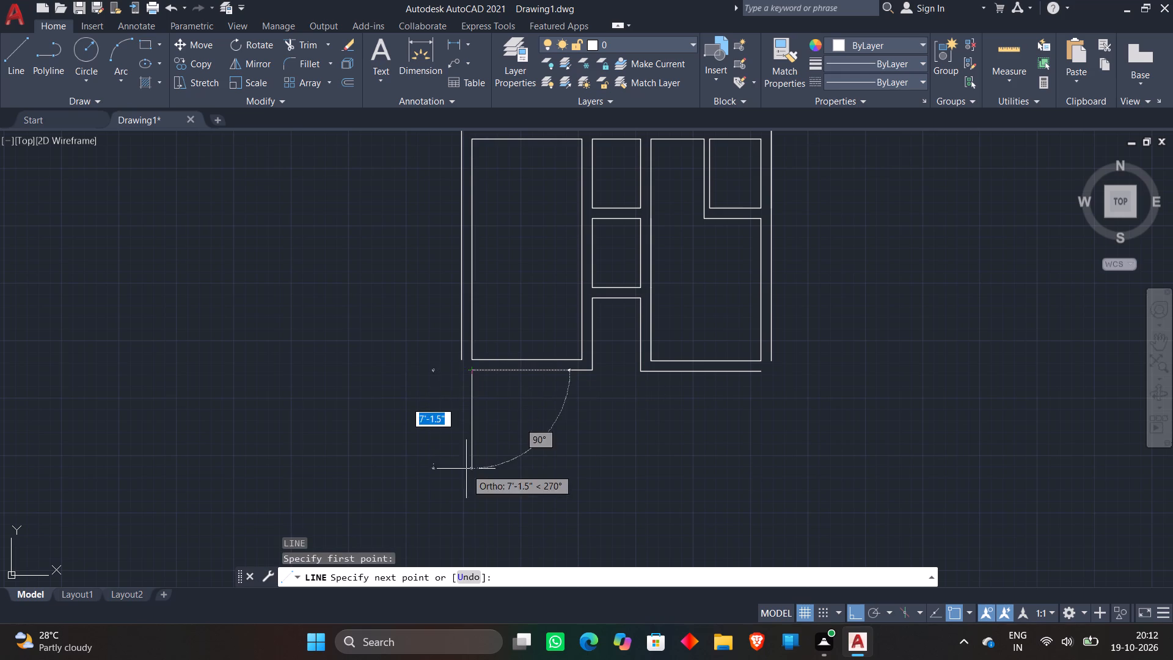
pyautogui.moveTo(466, 469); pyautogui.dragTo(468, 384, button='middle')
pyautogui.write("11'")
pyautogui.press('Return')
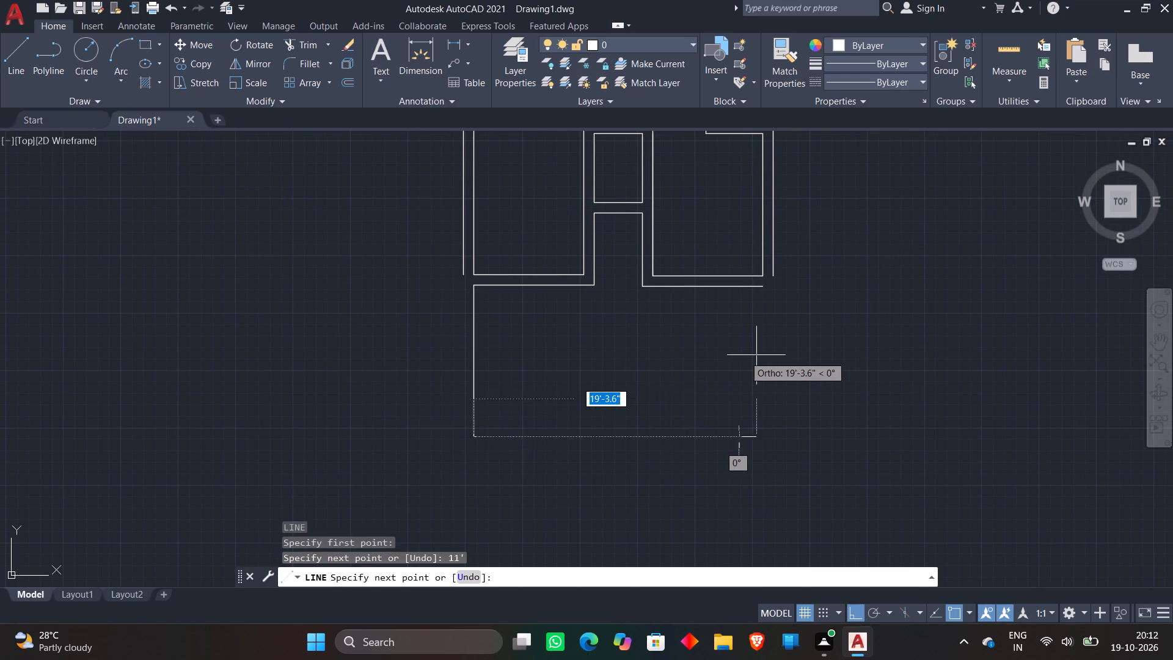
pyautogui.click(773, 353)
pyautogui.press('Escape')
# Draw the new lower room's right side down from the wall line's right end, and trim both overhangs at the bottom-right corner.
pyautogui.press('l')
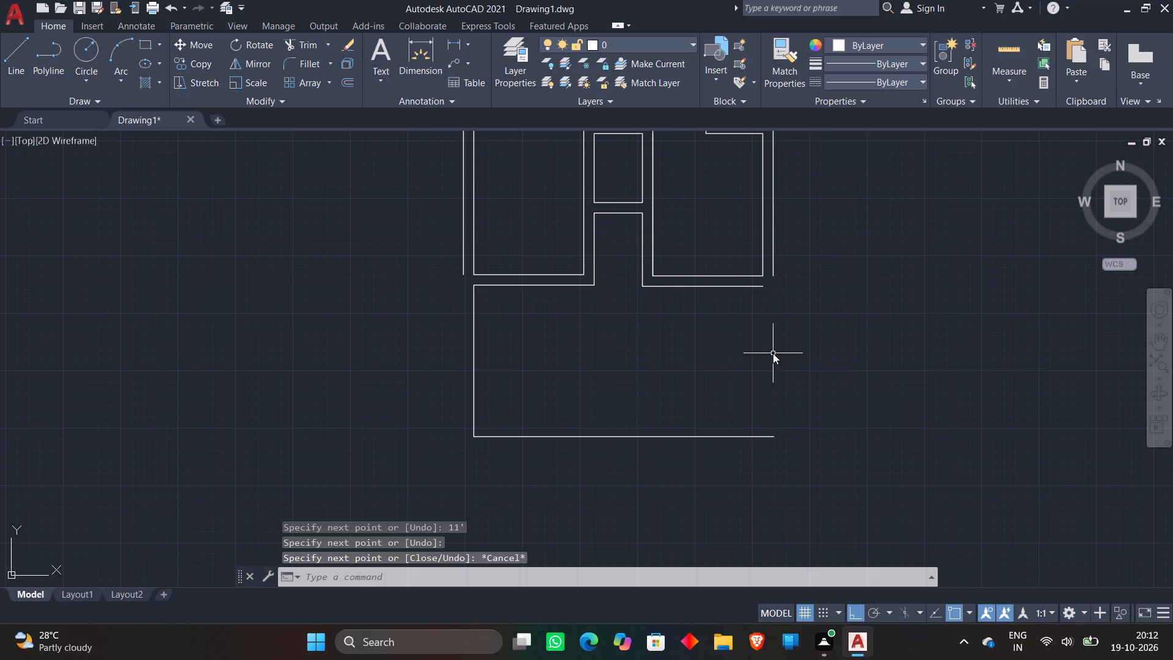
pyautogui.press('Return')
pyautogui.click(762, 289)
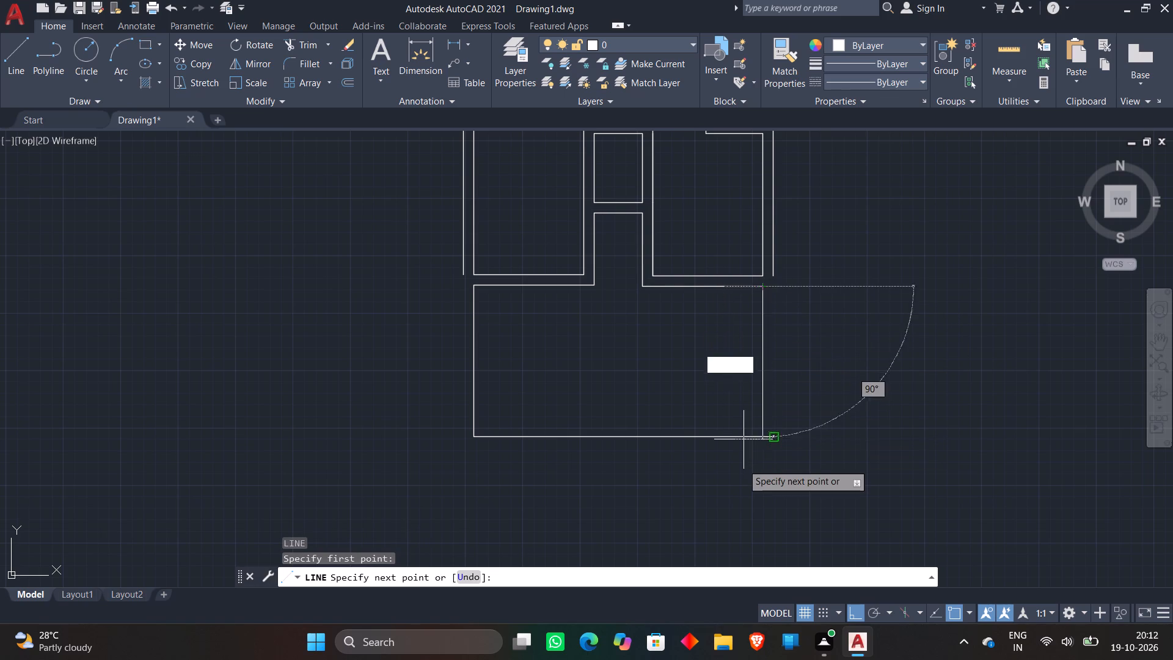
pyautogui.click(736, 472)
pyautogui.press('Escape')
pyautogui.write('TR')
pyautogui.press('space')
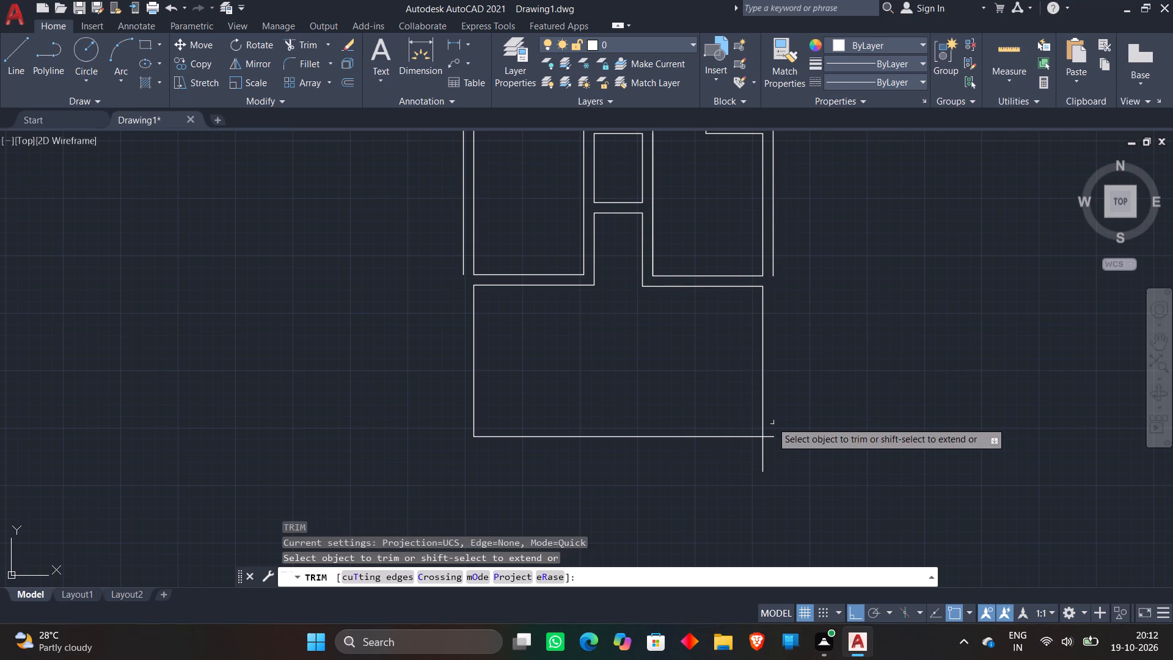
pyautogui.click(775, 418)
pyautogui.click(759, 466)
pyautogui.press('Escape')
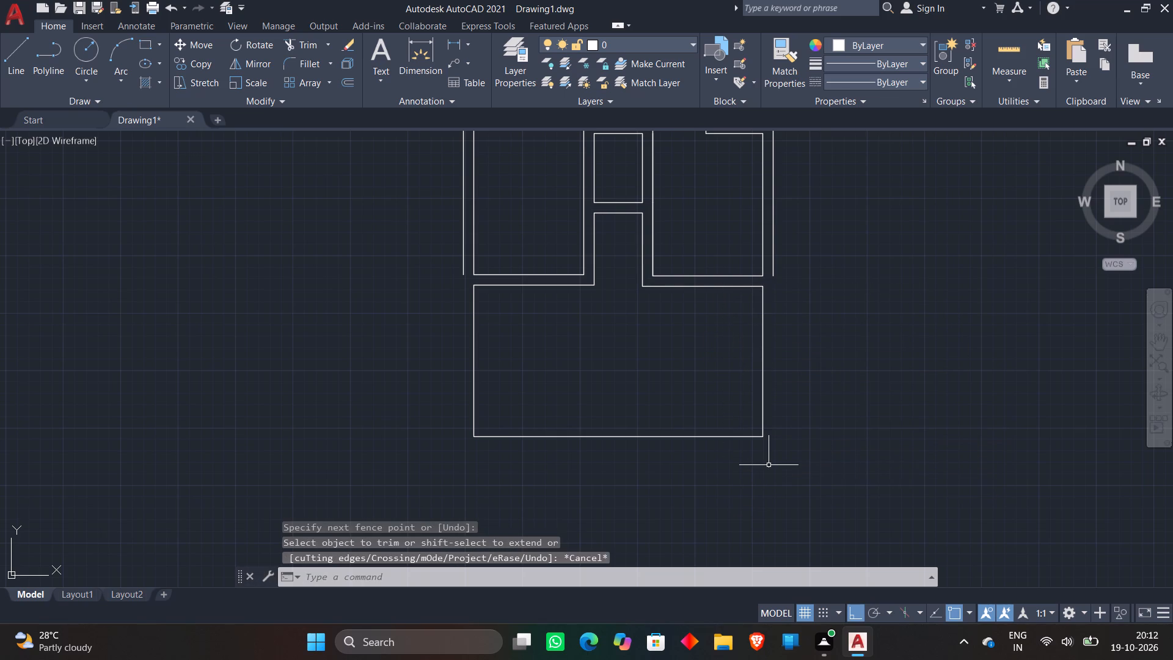
# Offset the left, bottom and right sides of the new 11'-deep room outward by 9".
pyautogui.press('o')
pyautogui.press('Return')
pyautogui.press('Return')
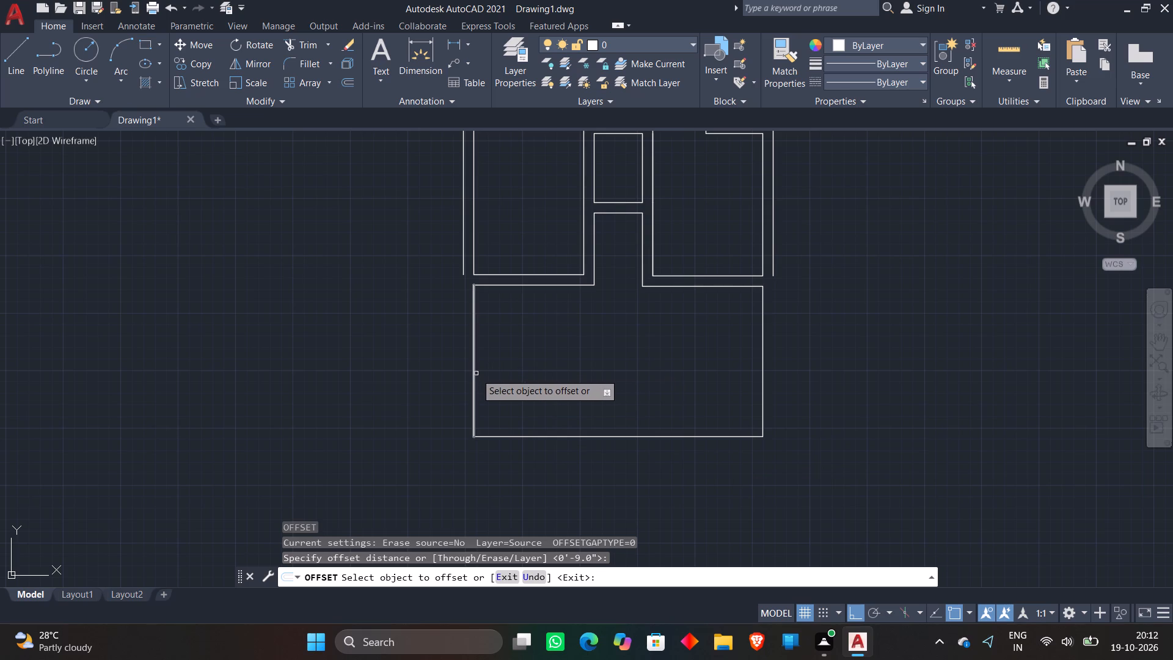
pyautogui.click(473, 375)
pyautogui.click(389, 384)
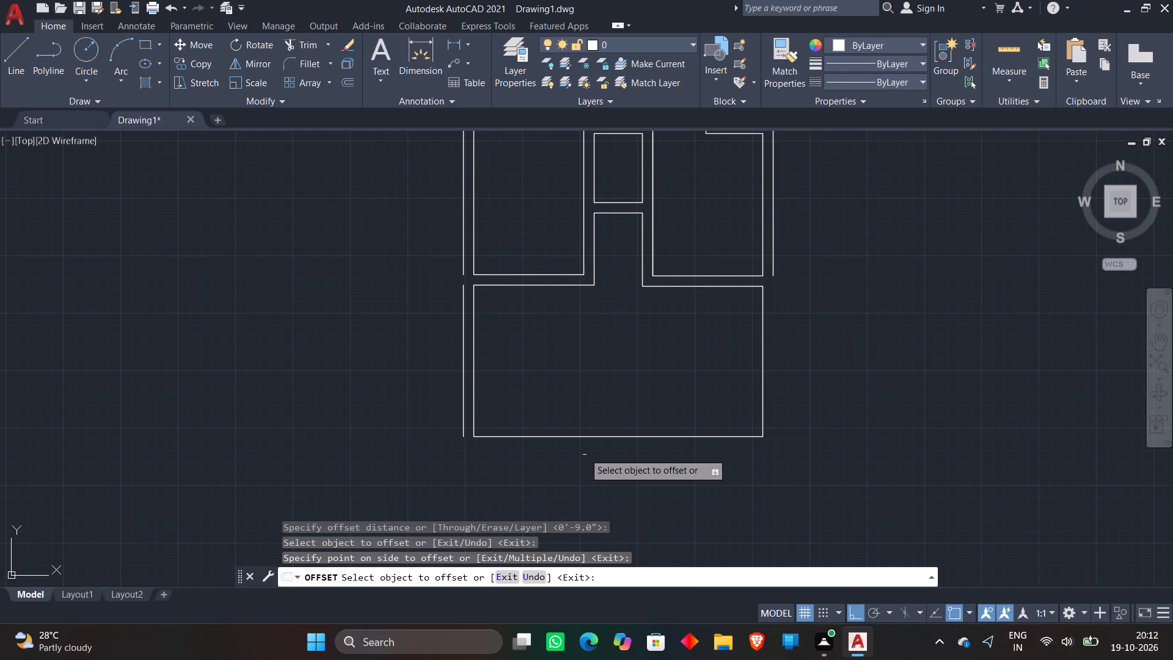
pyautogui.click(574, 438)
pyautogui.click(539, 473)
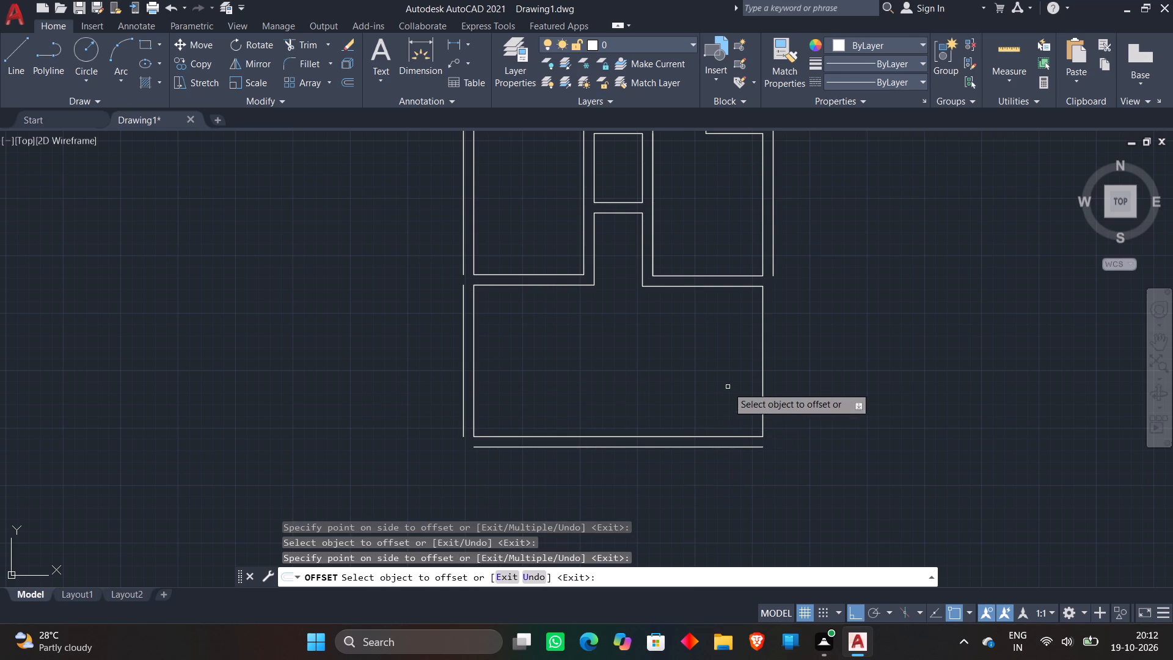
pyautogui.click(762, 389)
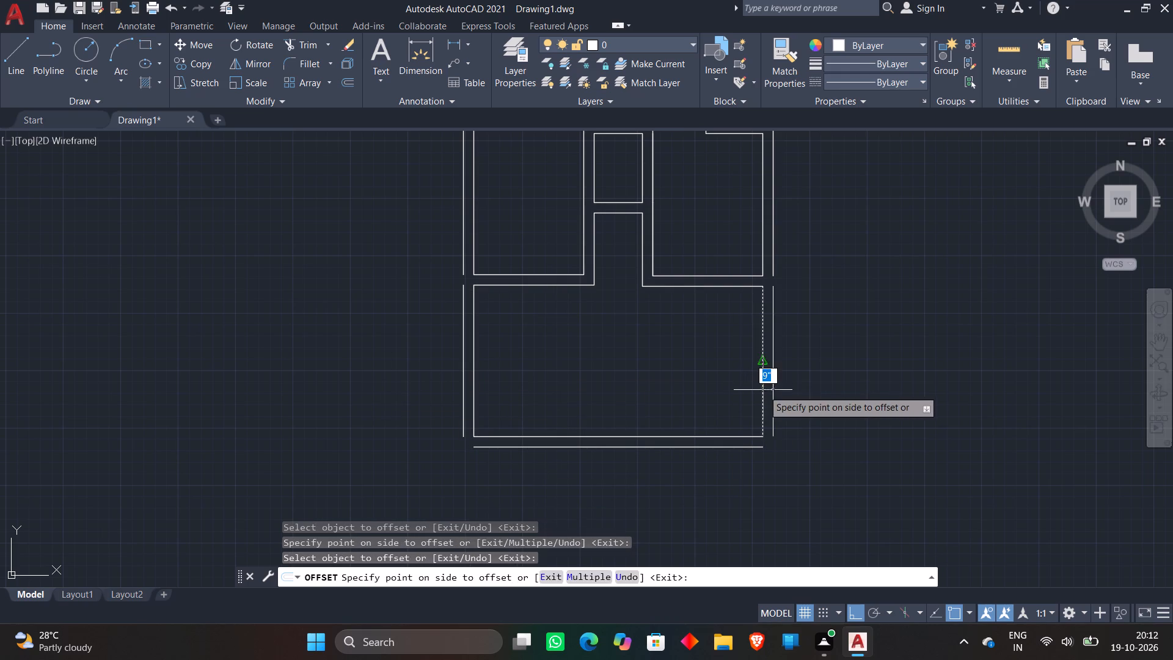
pyautogui.click(803, 383)
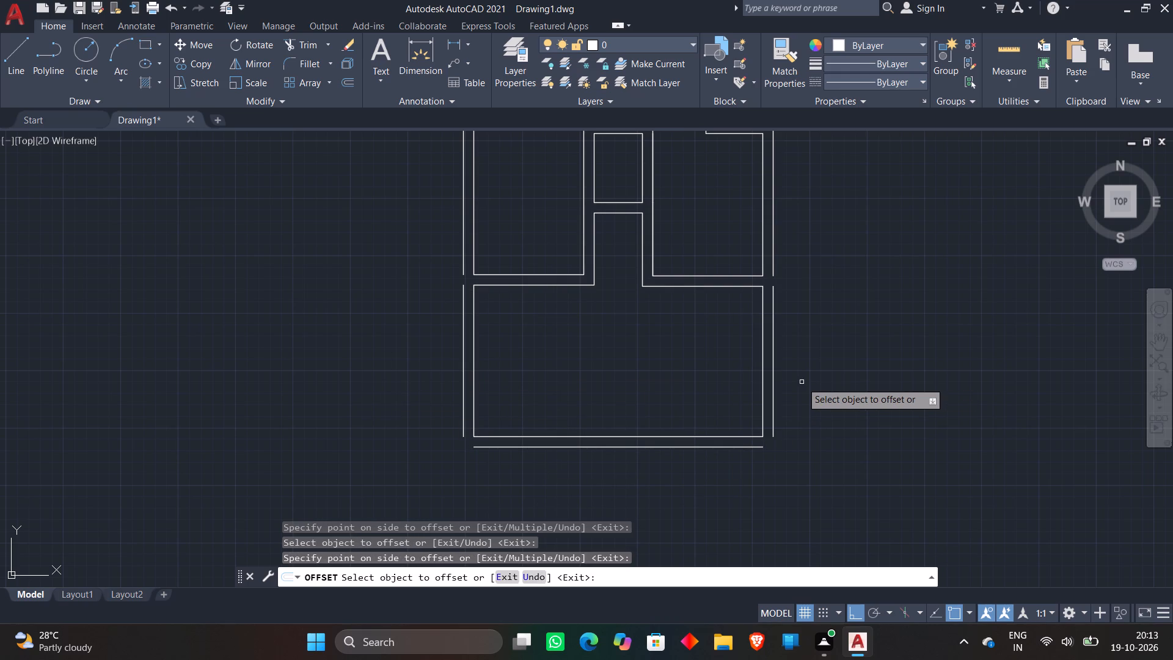
pyautogui.press('Escape')
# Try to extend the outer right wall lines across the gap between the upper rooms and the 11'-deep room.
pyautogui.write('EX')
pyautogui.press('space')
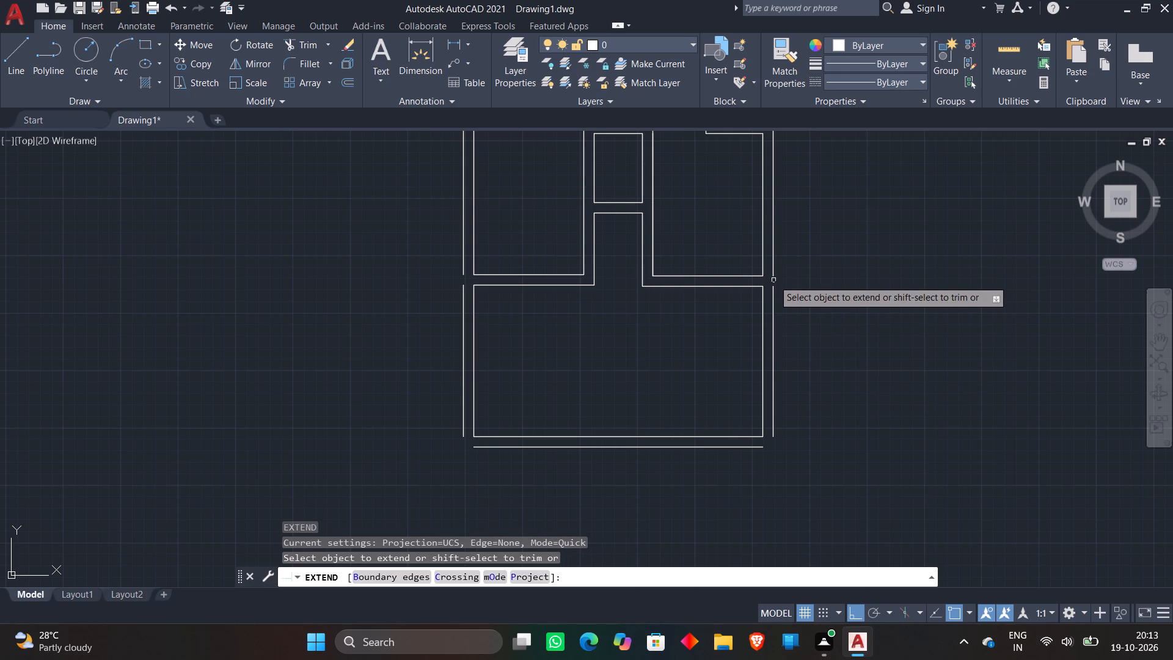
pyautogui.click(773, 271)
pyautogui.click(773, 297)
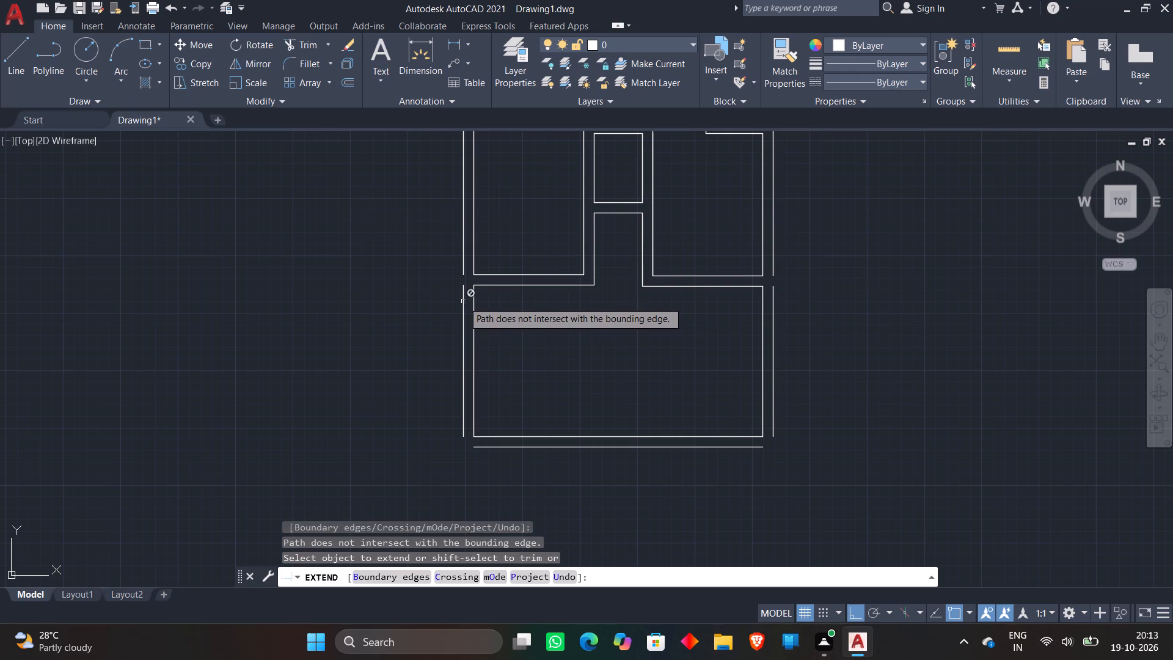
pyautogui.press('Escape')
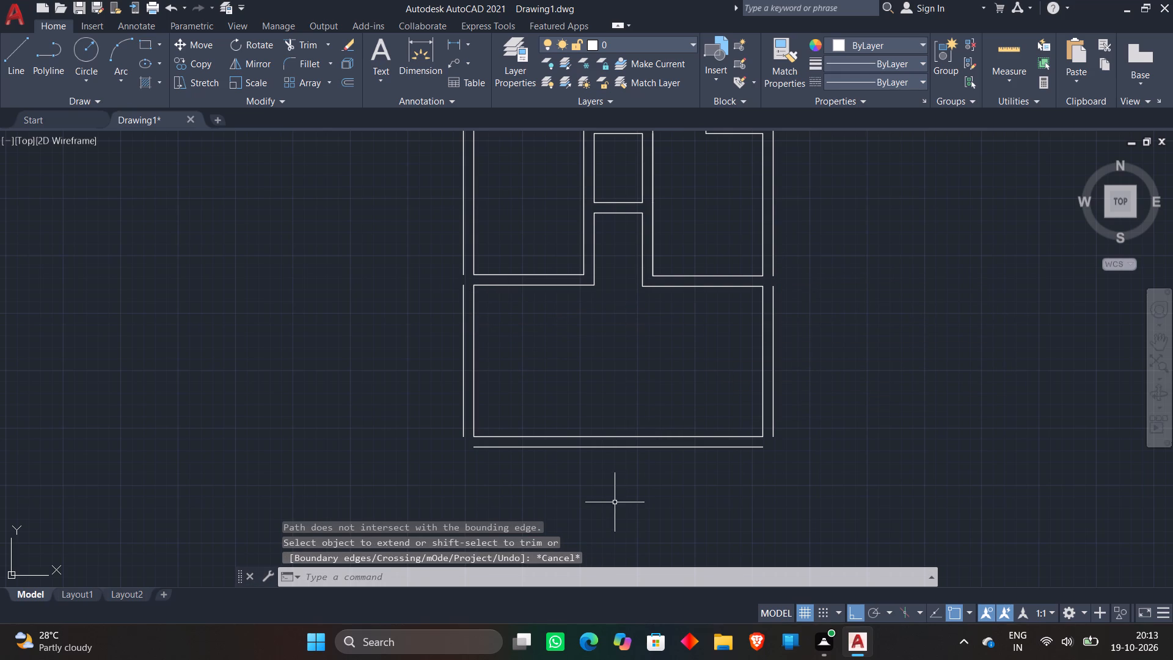
# Draw a 6' by 11' room downward from the left end of the 11'-deep room's outer bottom wall line.
pyautogui.press('l')
pyautogui.press('Return')
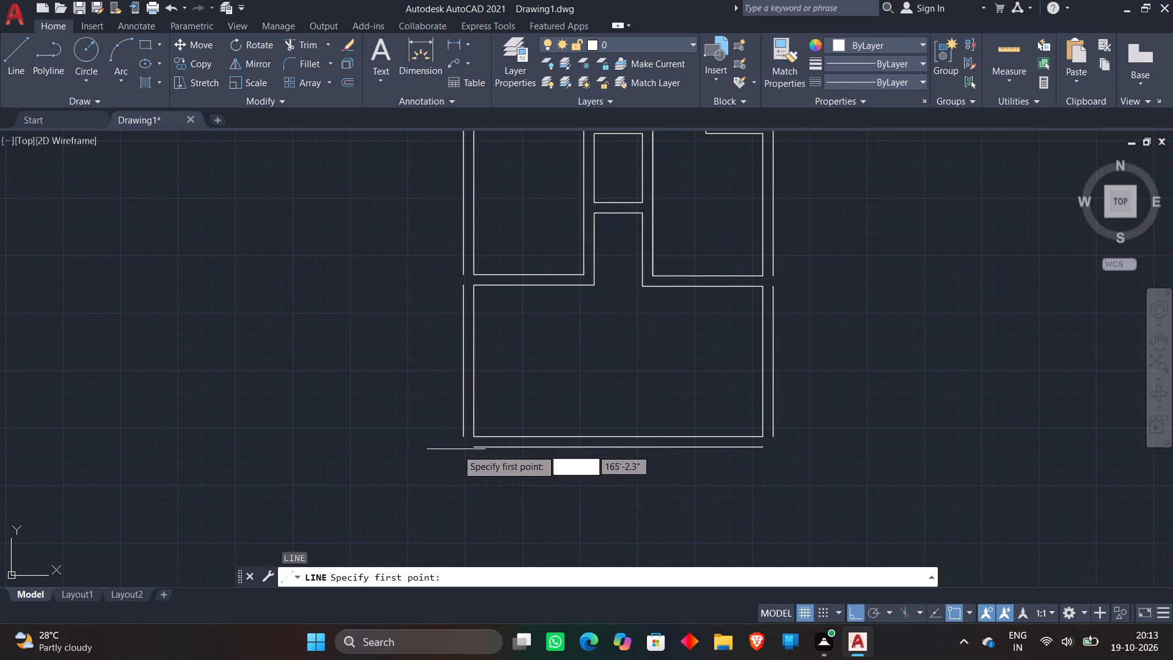
pyautogui.click(469, 448)
pyautogui.moveTo(444, 543); pyautogui.dragTo(469, 438, button='middle')
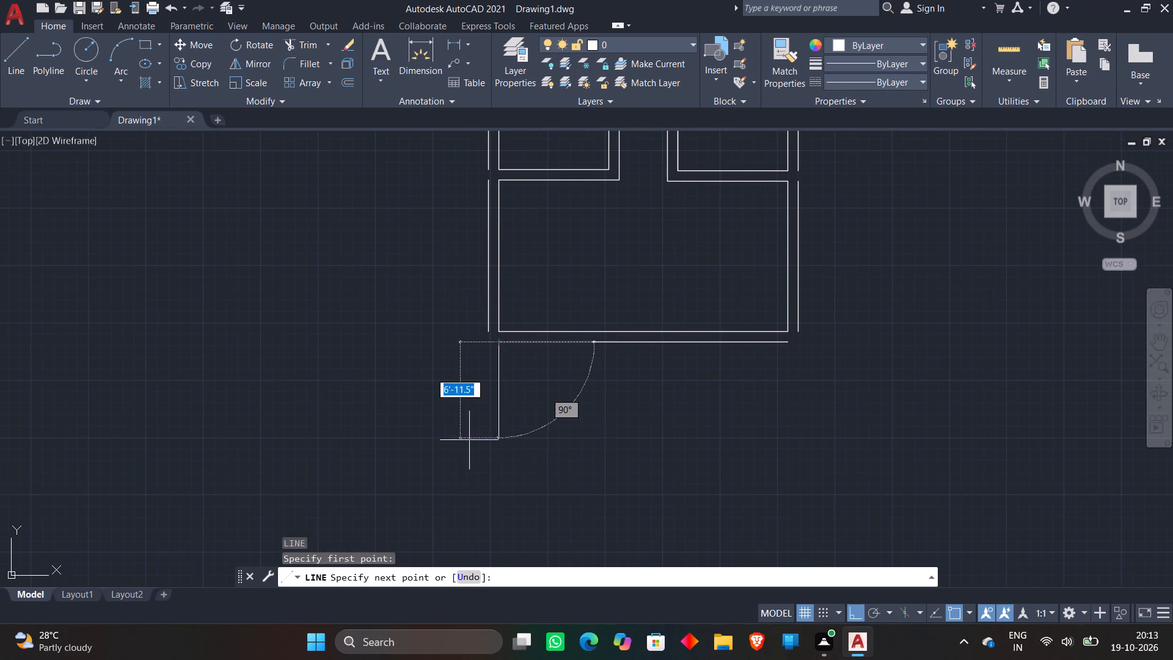
pyautogui.write("11'")
pyautogui.press('Return')
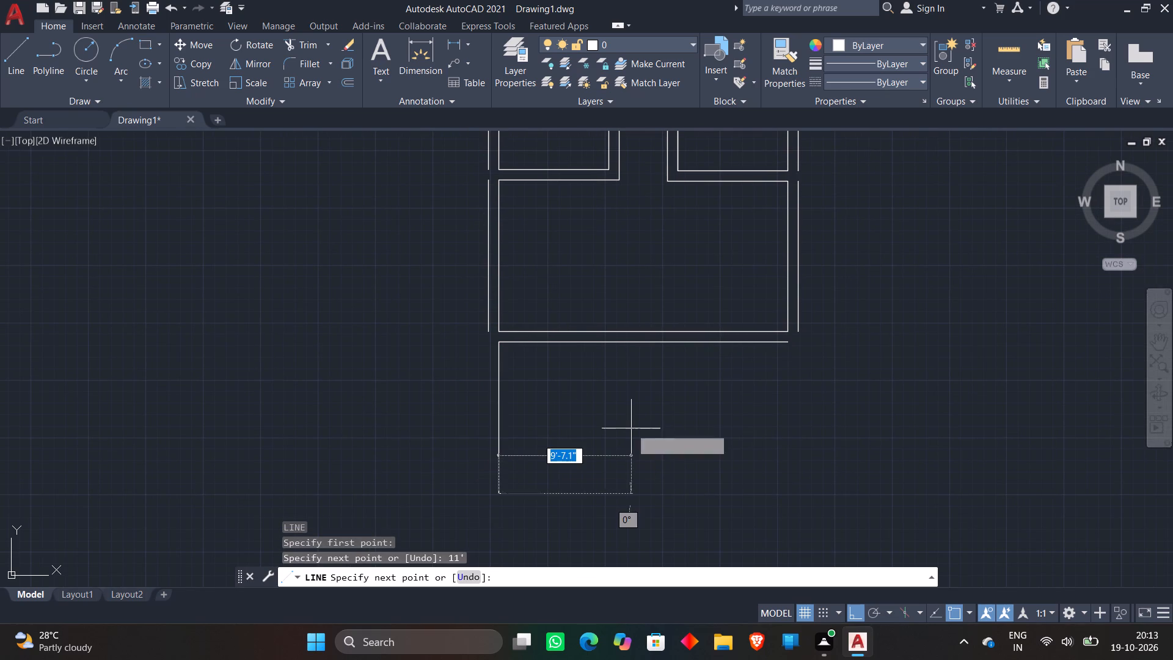
pyautogui.press("'")
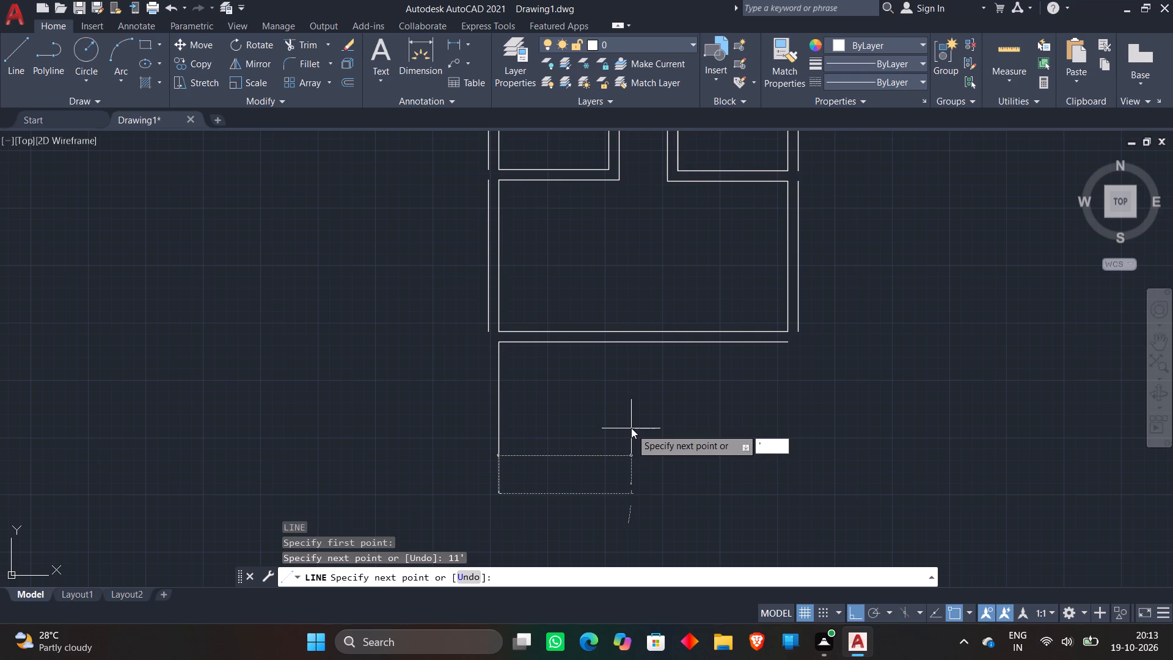
pyautogui.press('BackSpace')
pyautogui.write("6'")
pyautogui.press('Return')
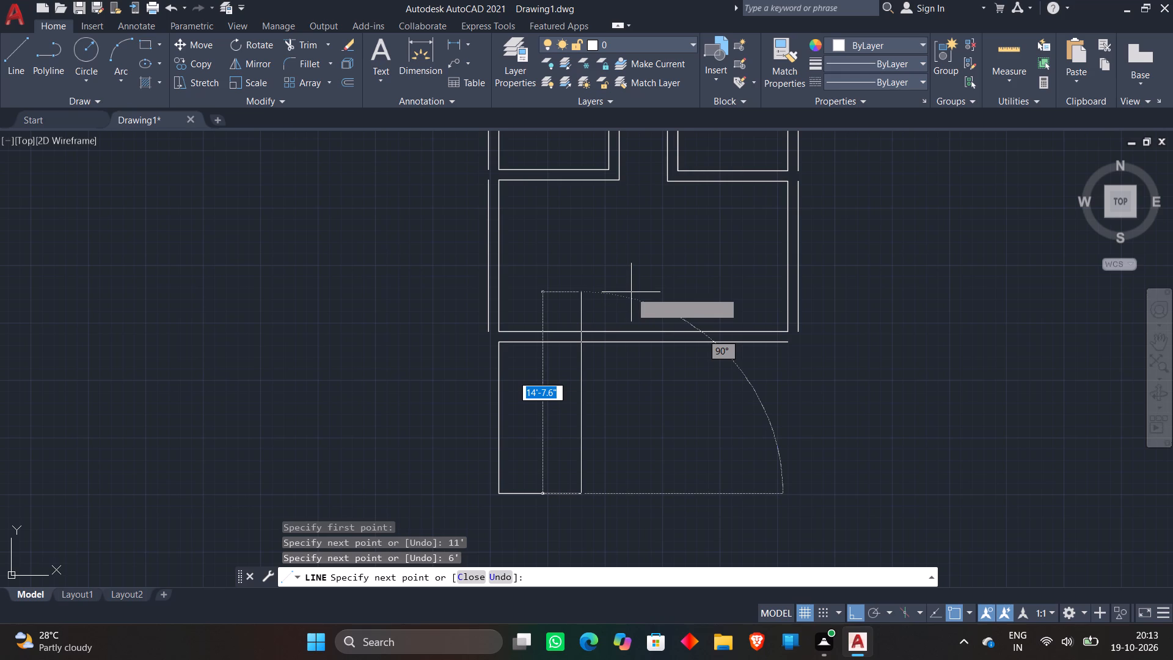
pyautogui.write("11'")
pyautogui.press('Return')
pyautogui.press('Escape')
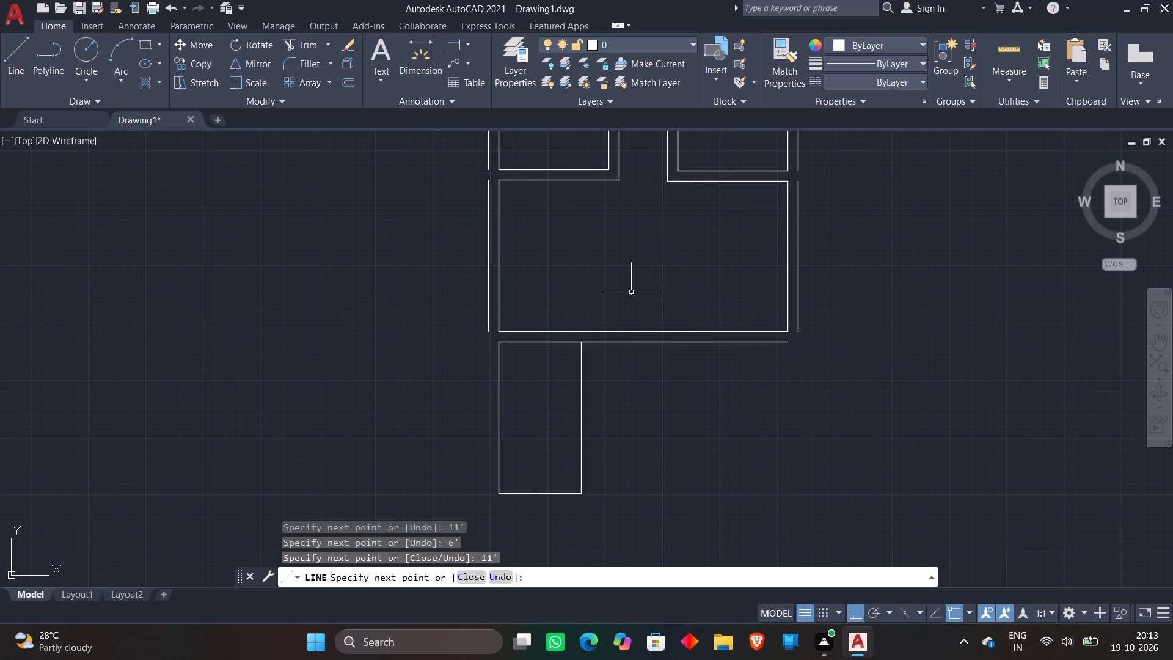
# Offset the 6' by 11' room's right side 9" to the right.
pyautogui.press('o')
pyautogui.press('Return')
pyautogui.press('9')
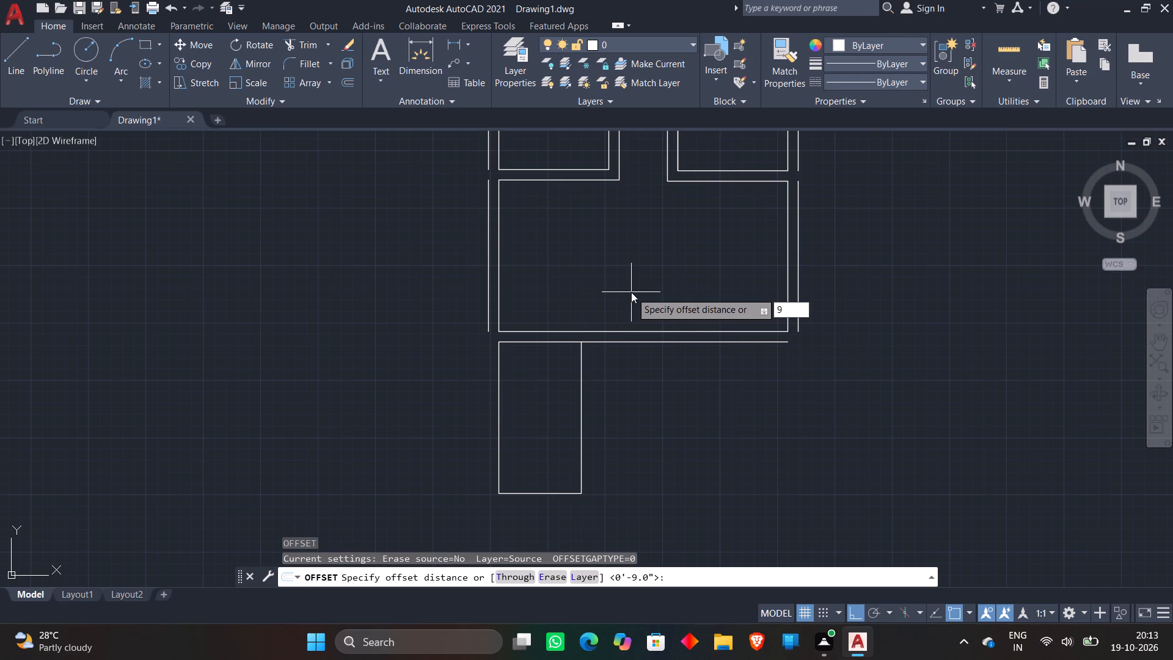
pyautogui.hotkey('shift', '"')
pyautogui.press('Return')
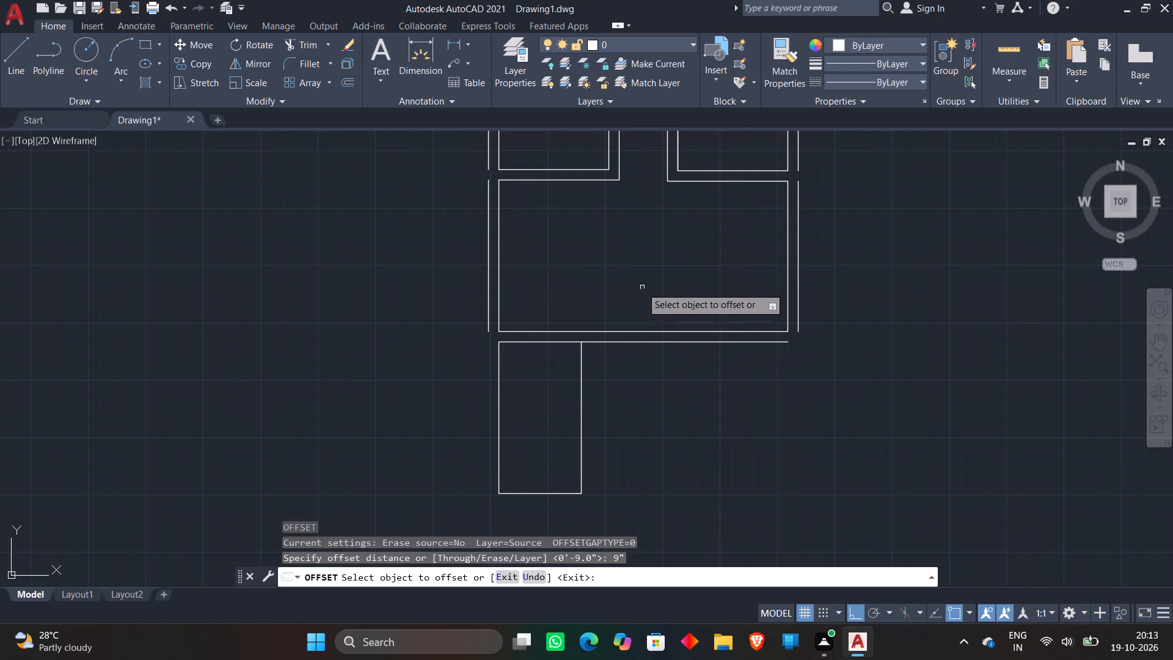
pyautogui.click(583, 386)
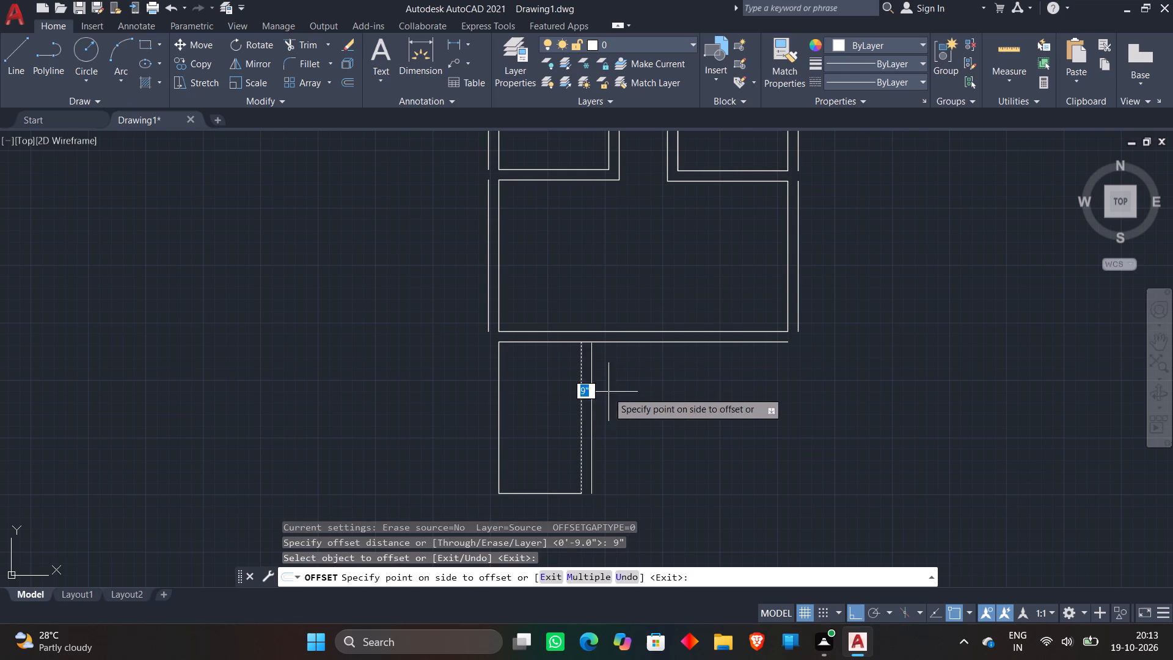
pyautogui.click(608, 392)
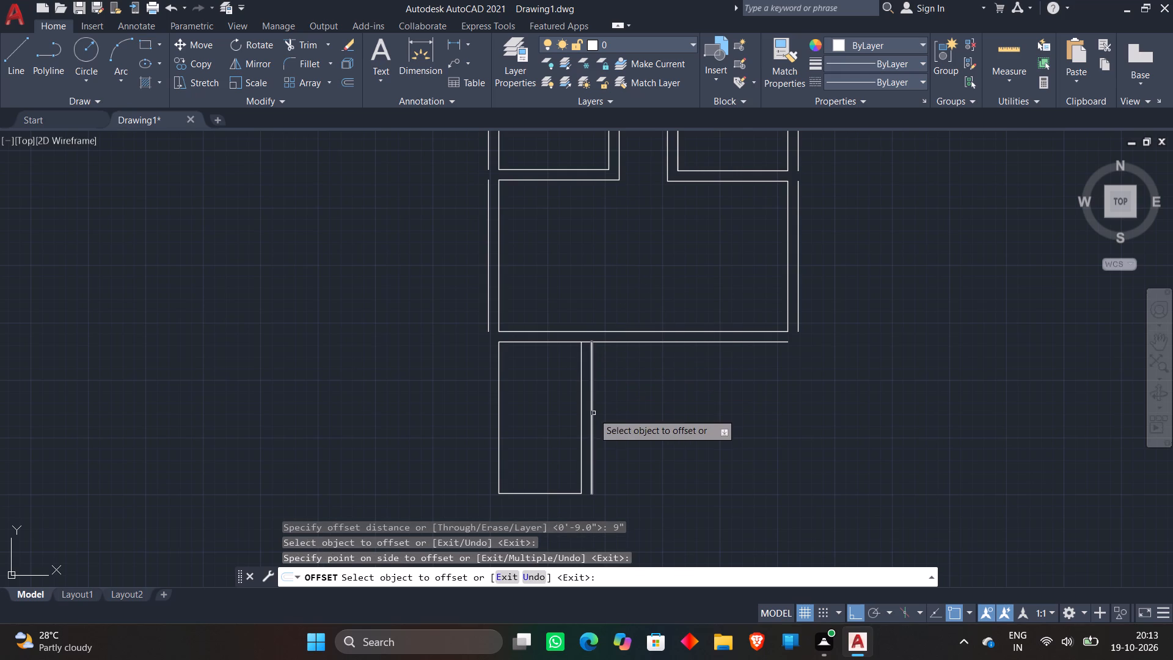
# Offset the 9" wall's outer line 8' to the right, and offset the resulting line a further 6' to the right.
pyautogui.click(593, 413)
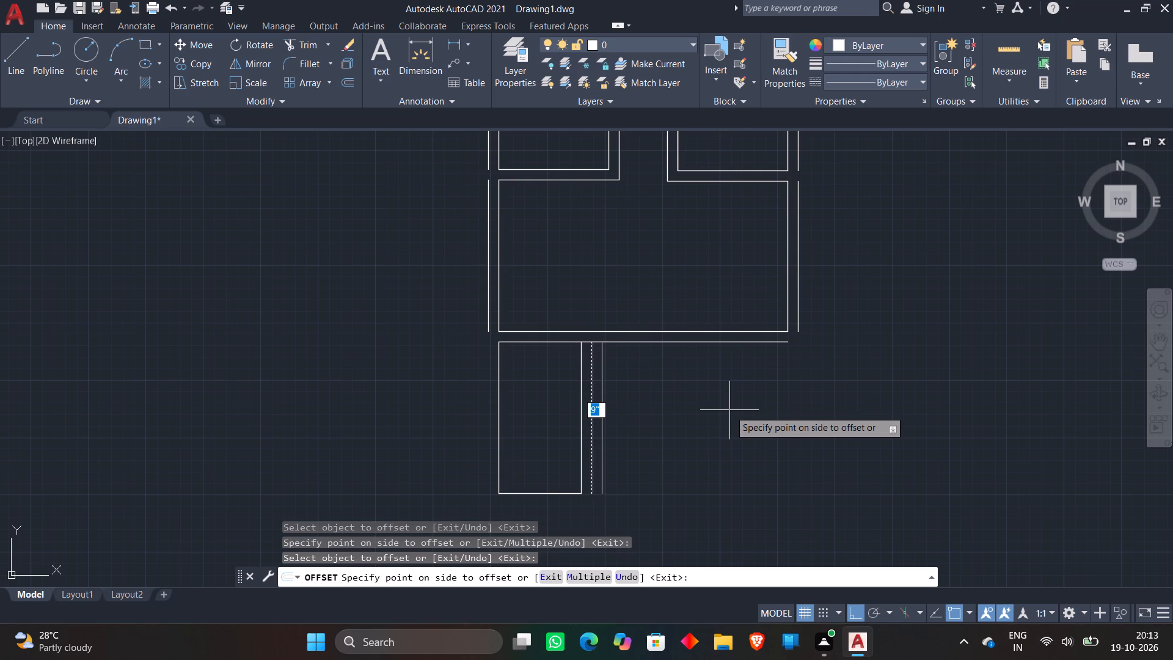
pyautogui.press('BackSpace')
pyautogui.write("8'")
pyautogui.press('Return')
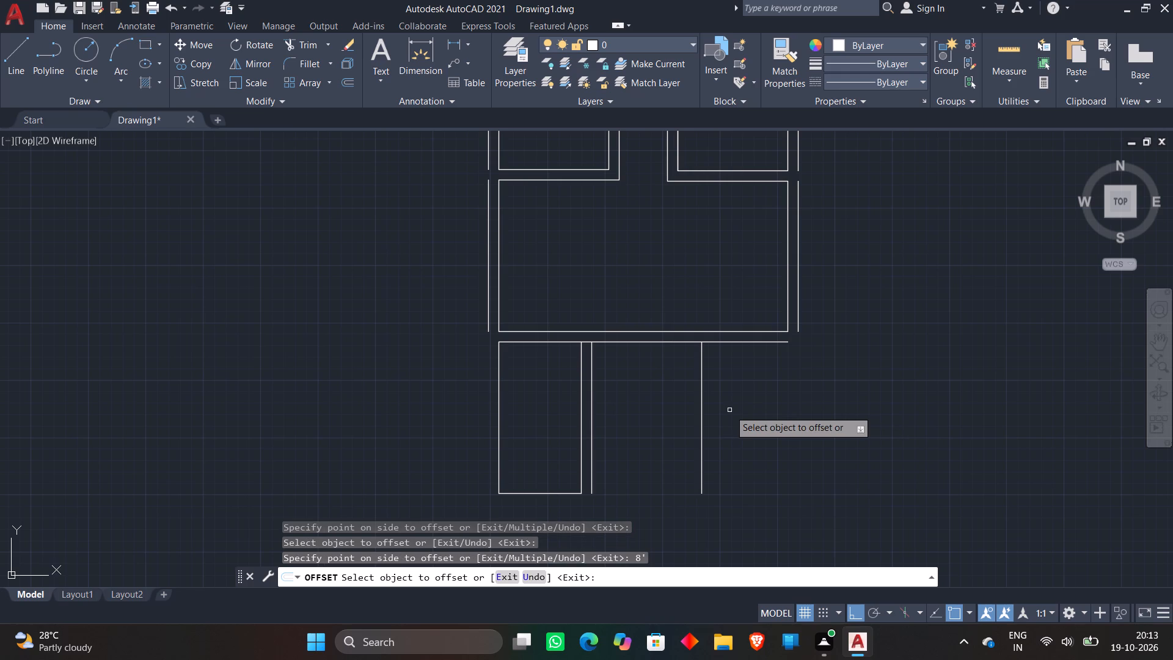
pyautogui.click(703, 417)
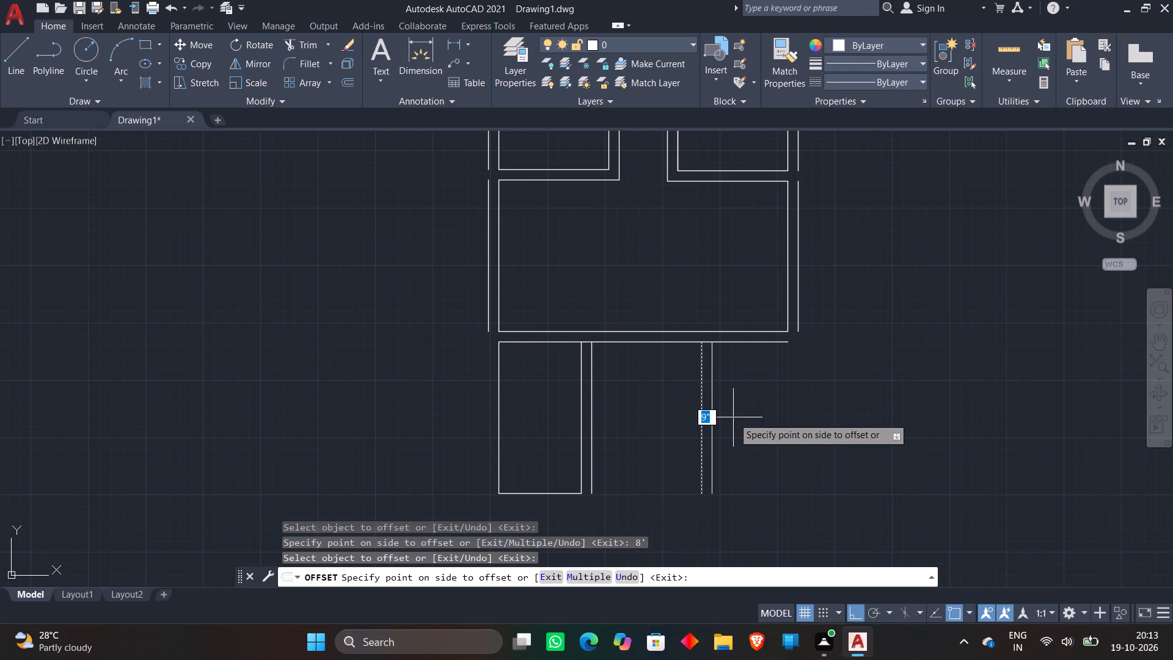
pyautogui.write("6'")
pyautogui.press('Return')
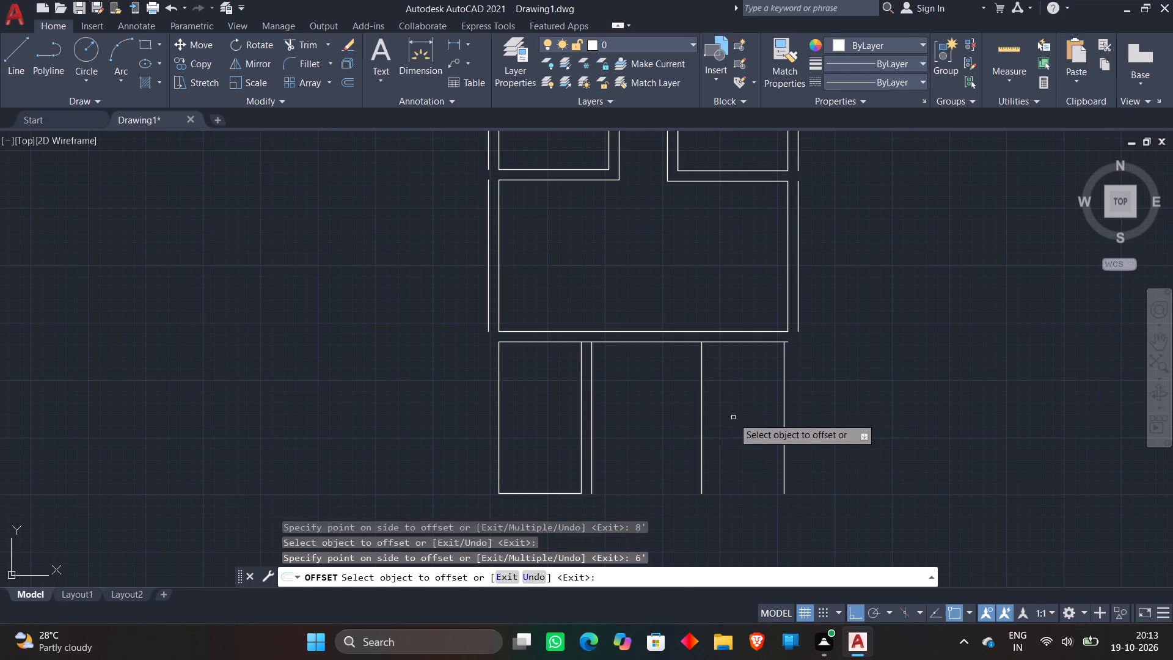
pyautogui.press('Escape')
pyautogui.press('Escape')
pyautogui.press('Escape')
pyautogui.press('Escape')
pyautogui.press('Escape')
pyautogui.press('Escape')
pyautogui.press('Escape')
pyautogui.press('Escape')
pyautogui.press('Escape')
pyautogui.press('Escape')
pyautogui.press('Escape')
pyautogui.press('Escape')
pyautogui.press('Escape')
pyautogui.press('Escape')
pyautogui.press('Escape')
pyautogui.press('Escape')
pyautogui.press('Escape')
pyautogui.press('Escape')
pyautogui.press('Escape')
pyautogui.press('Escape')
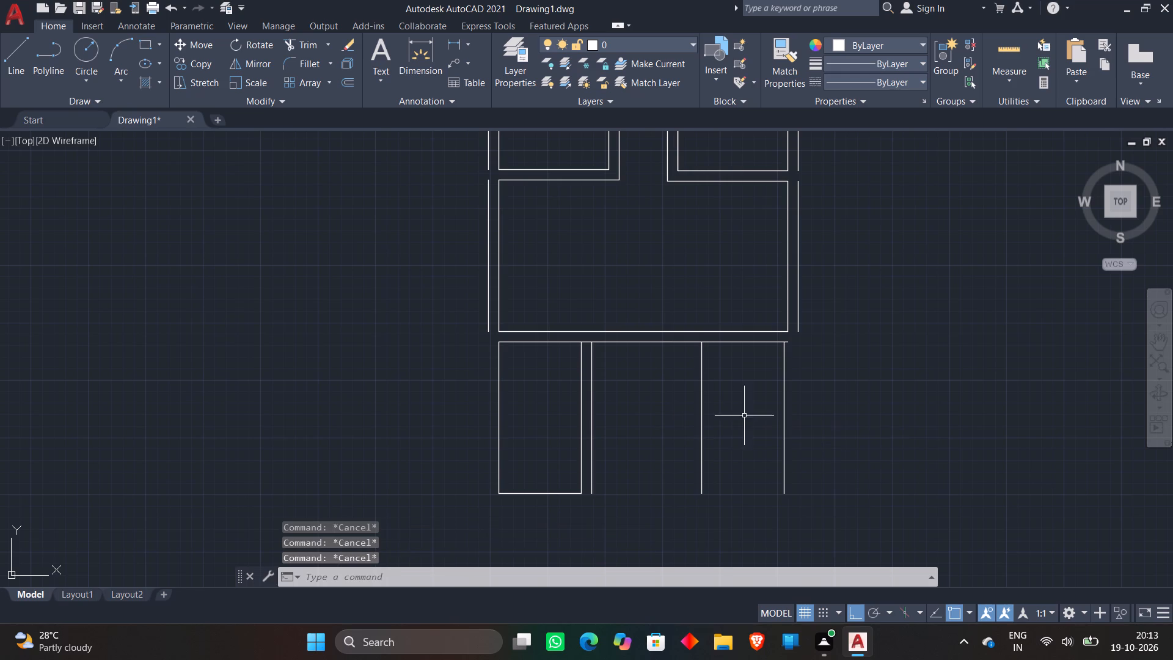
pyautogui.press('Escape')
# Move the lower rooms' rightmost vertical line so its top meets the right end of the 11'-deep room's outer bottom wall line.
pyautogui.click(785, 364)
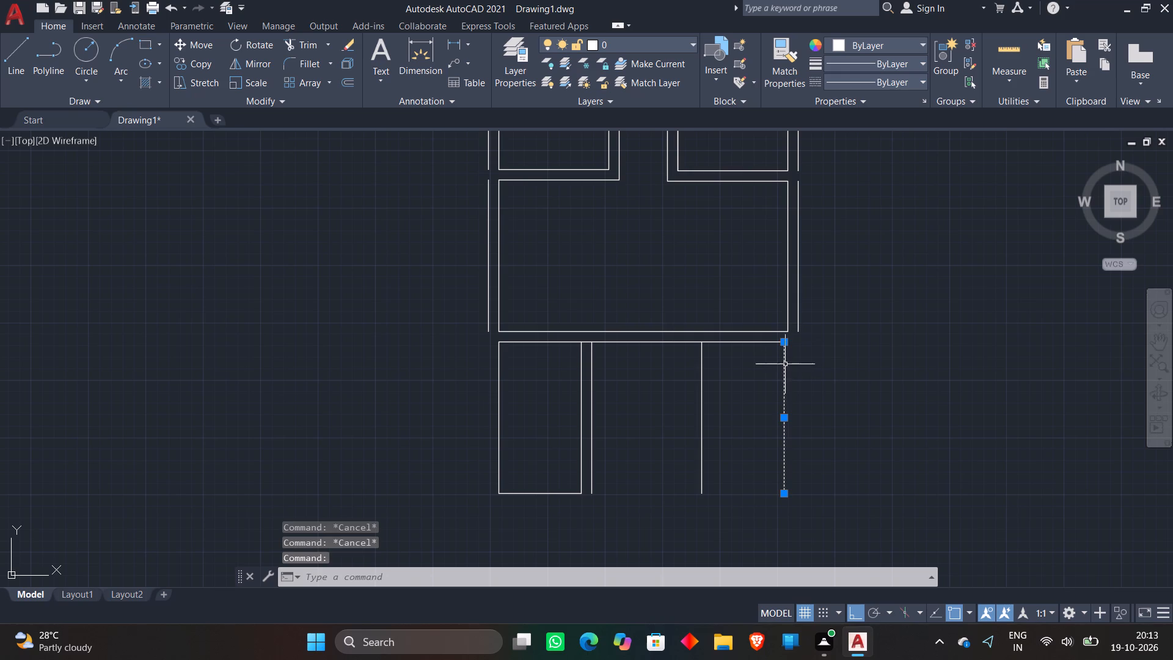
pyautogui.write('M')
pyautogui.press('space')
pyautogui.scroll(2, 785, 323)
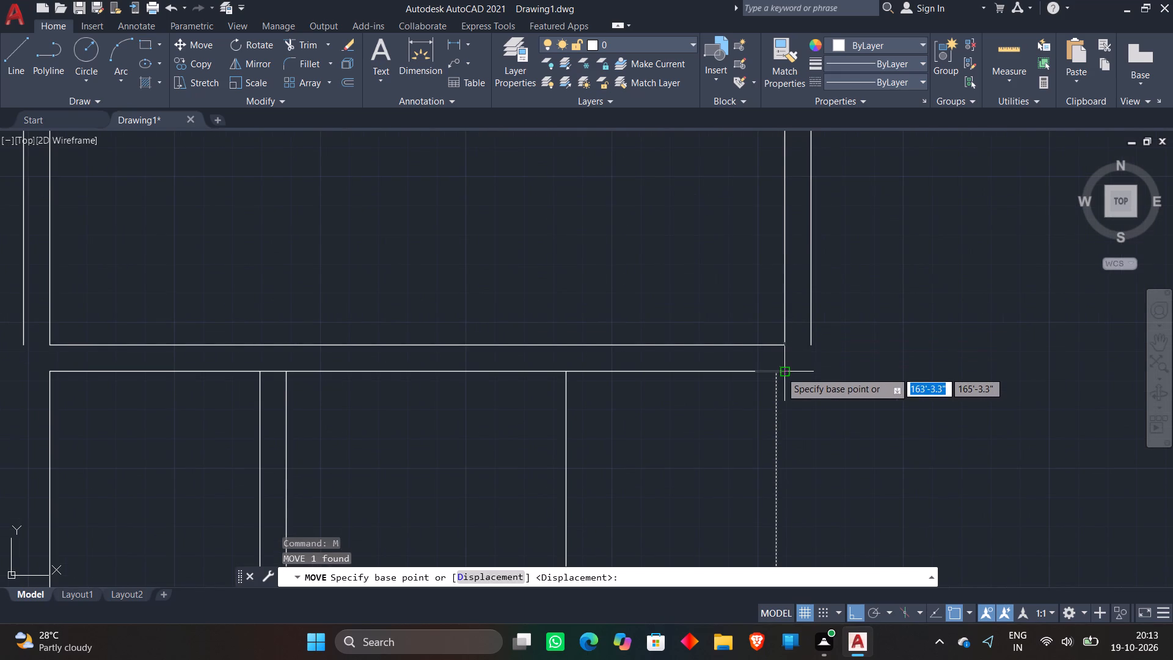
pyautogui.click(776, 373)
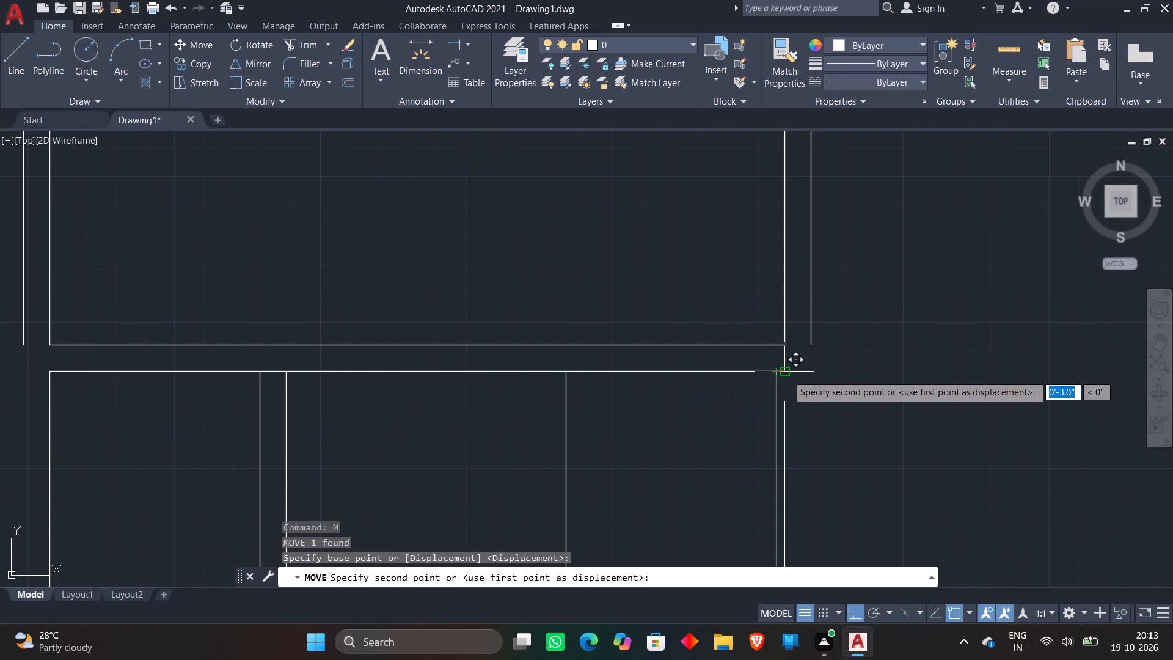
pyautogui.click(787, 375)
pyautogui.scroll(-2, 530, 493)
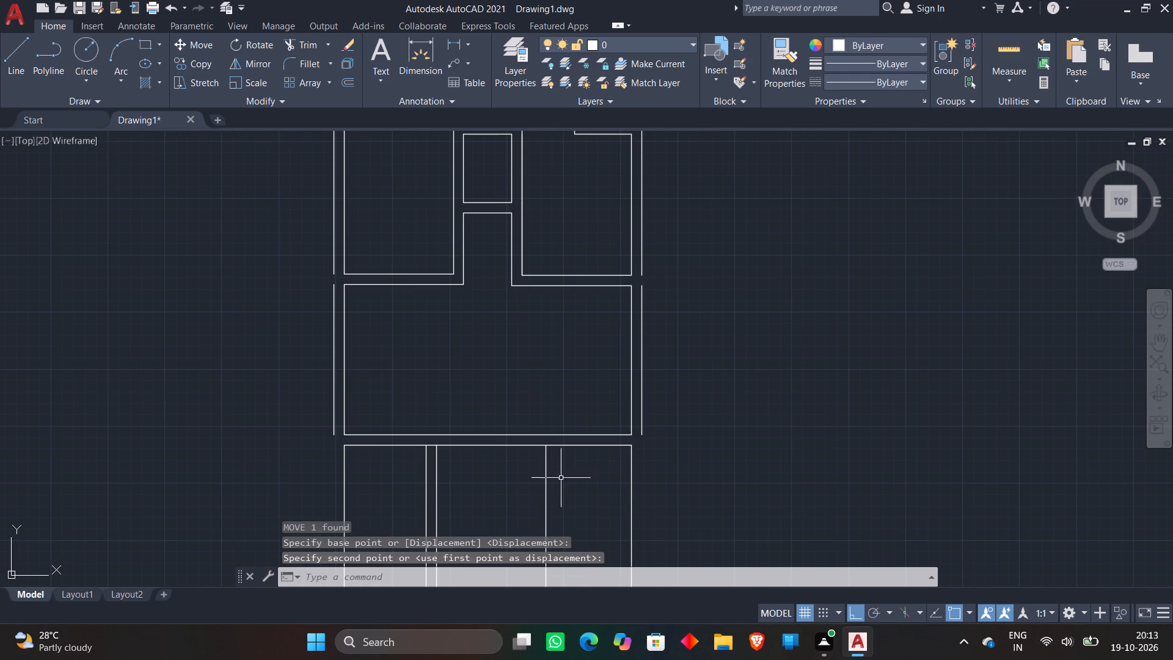
# Replace the 9" wall line beside the 6' by 11' room with a 4.5" offset of the room's right side.
pyautogui.moveTo(568, 477); pyautogui.dragTo(618, 381, button='middle')
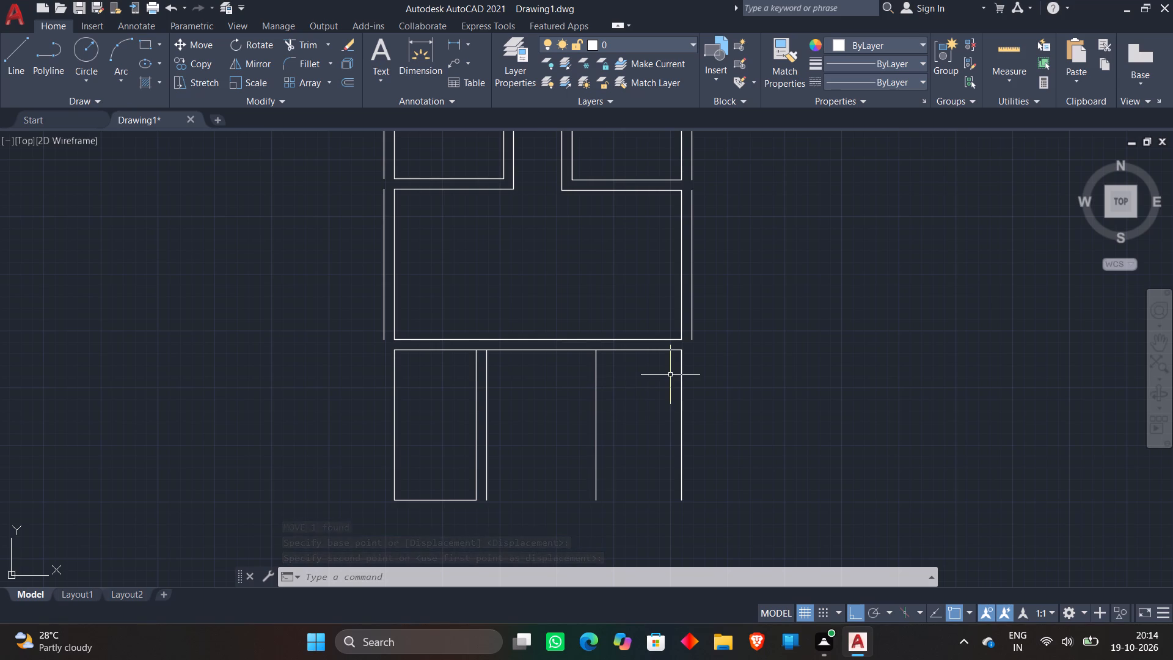
pyautogui.click(486, 432)
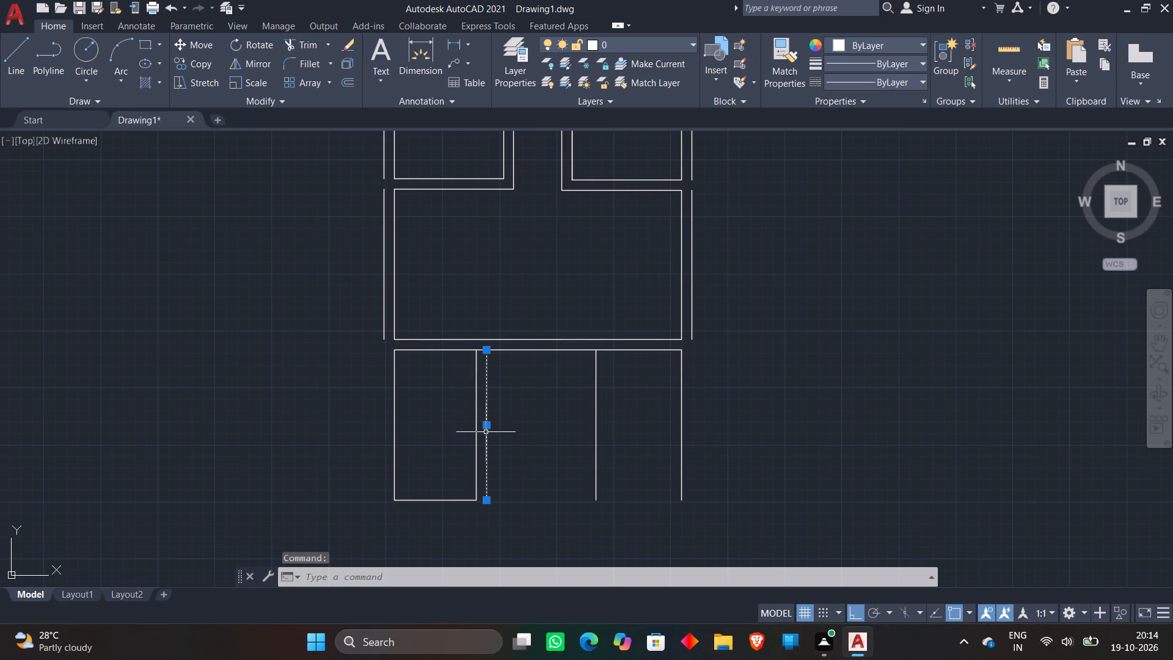
pyautogui.press('Delete')
pyautogui.press('o')
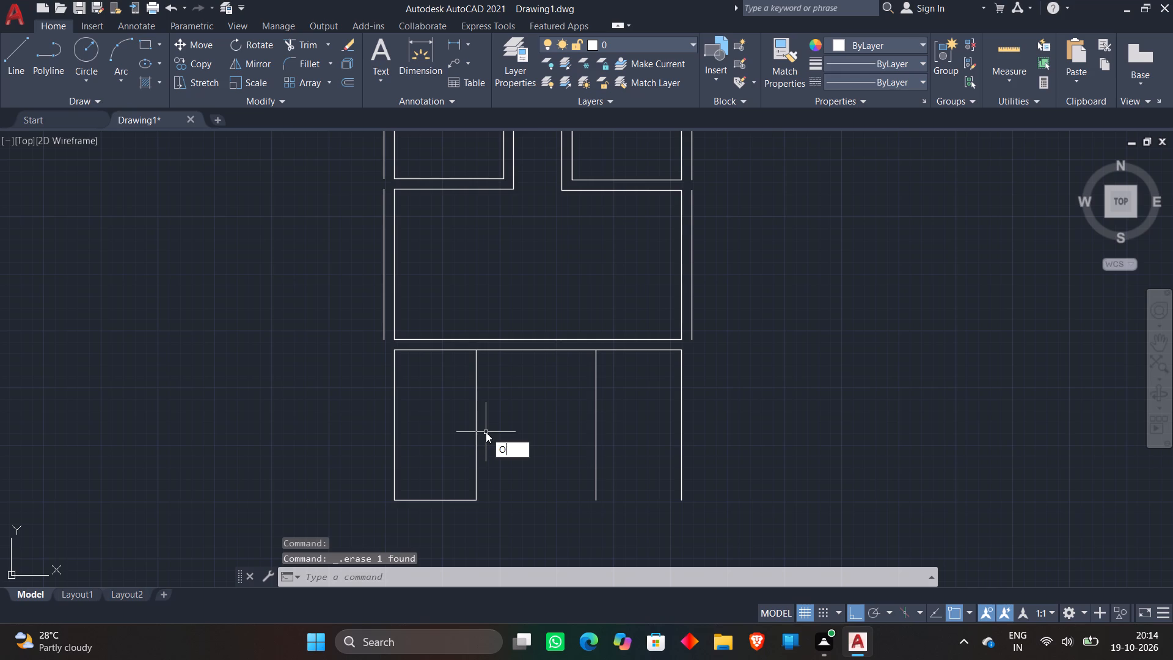
pyautogui.press('Return')
pyautogui.write('4.5"')
pyautogui.press('Return')
pyautogui.click(477, 444)
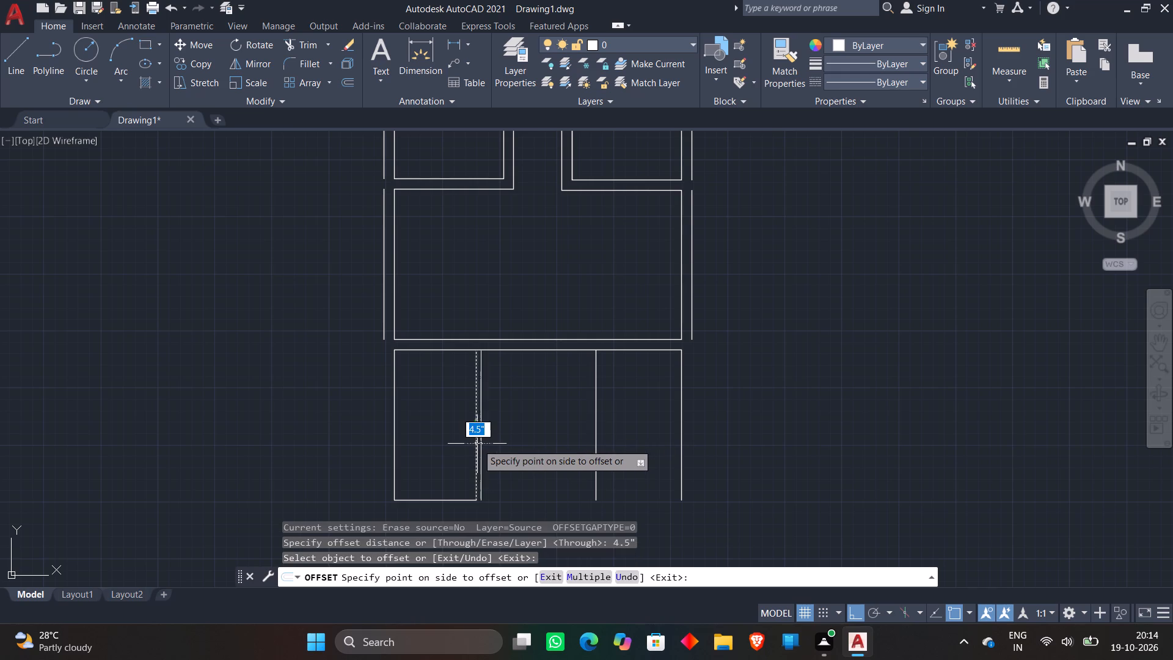
pyautogui.click(494, 441)
pyautogui.press('Escape')
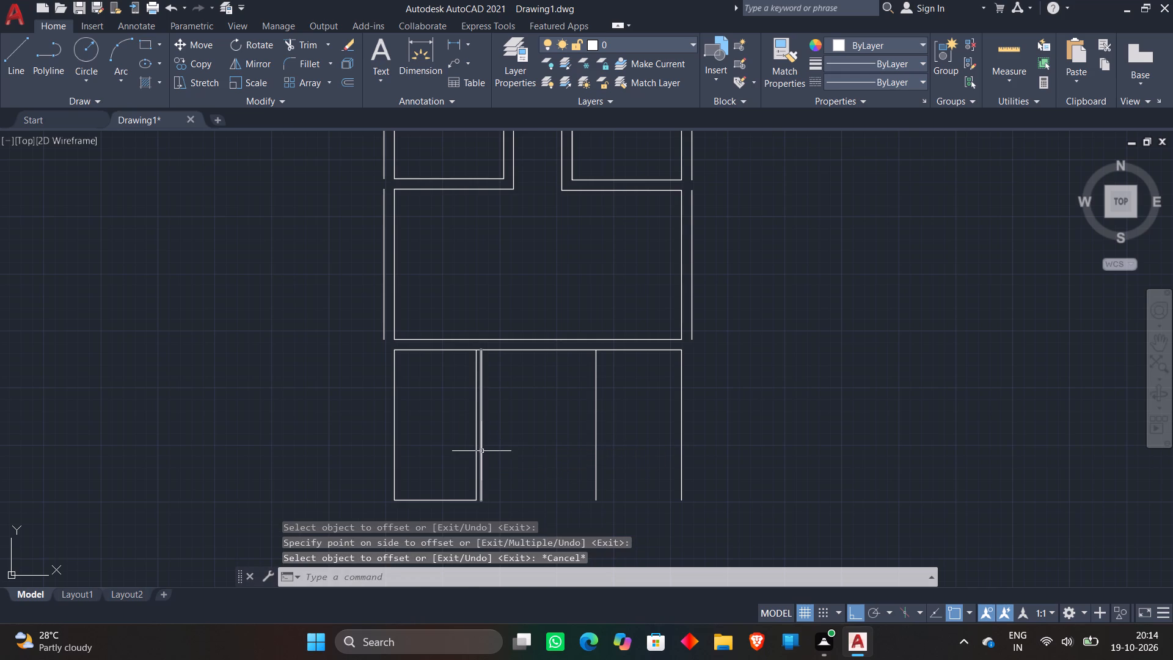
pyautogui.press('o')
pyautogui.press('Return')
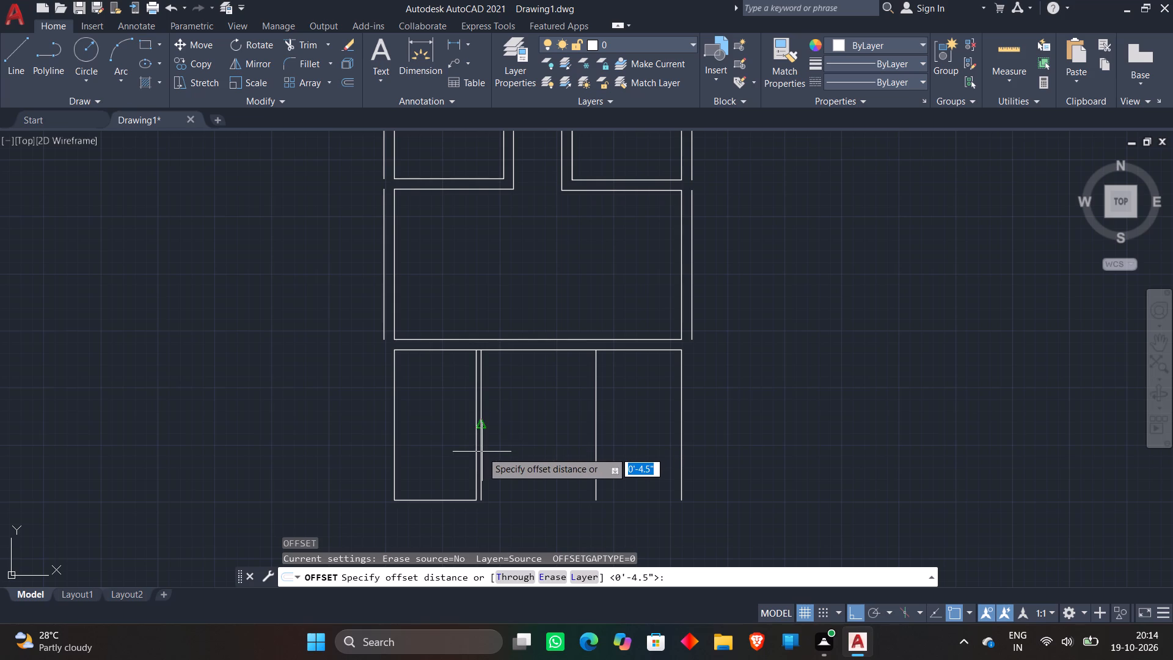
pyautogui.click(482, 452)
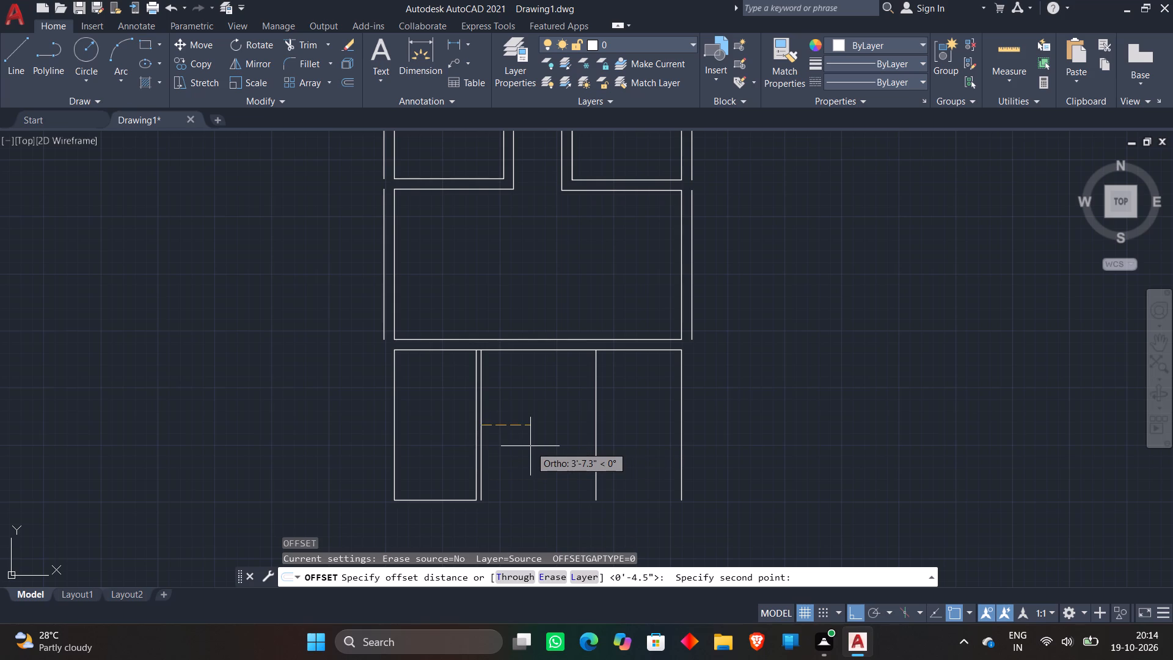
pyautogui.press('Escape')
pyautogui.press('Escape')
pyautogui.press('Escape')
# Offset the 4.5" wall's outer line 8' to the right and delete the old partition line just beyond the offset.
pyautogui.press('o')
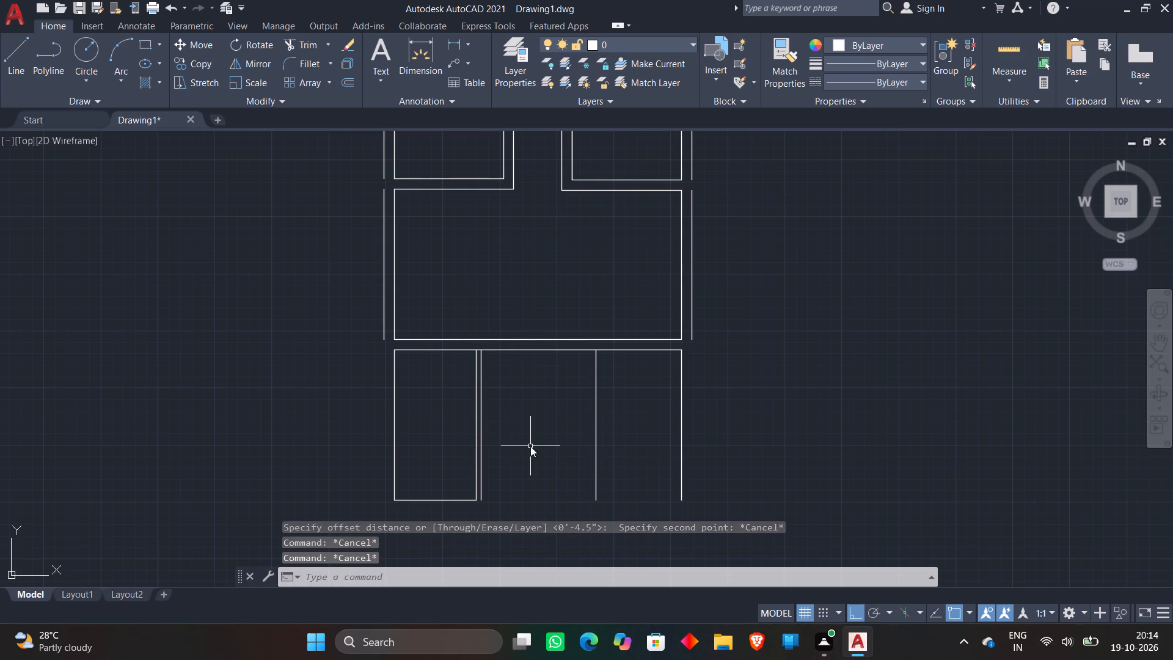
pyautogui.press('Return')
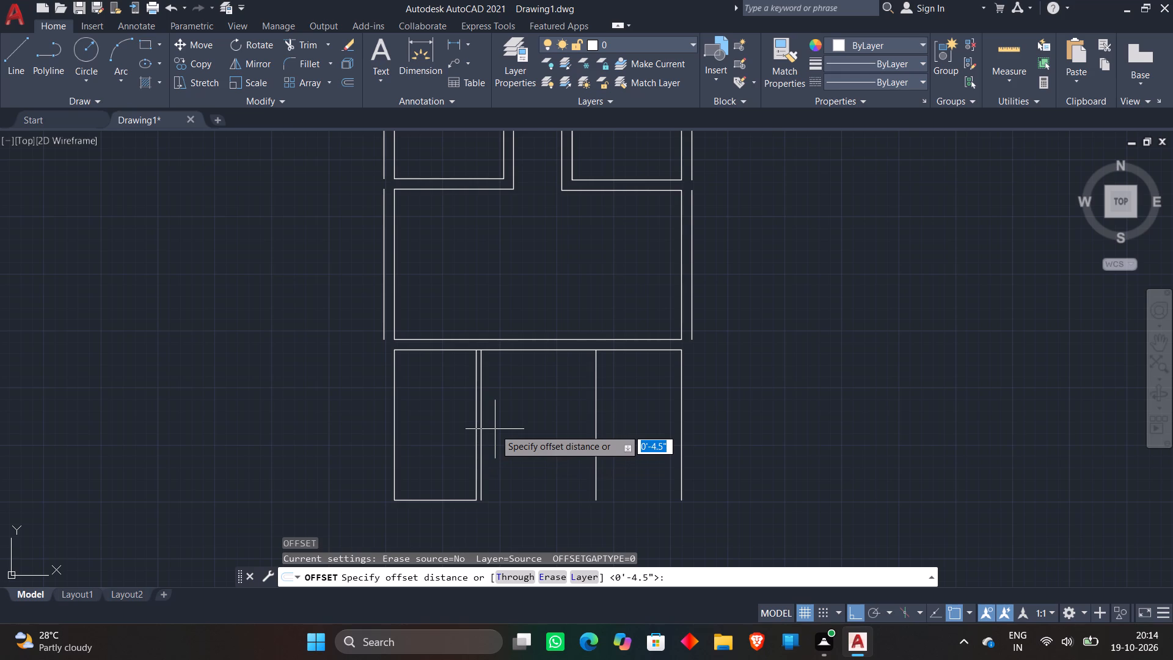
pyautogui.write("8'")
pyautogui.press('Return')
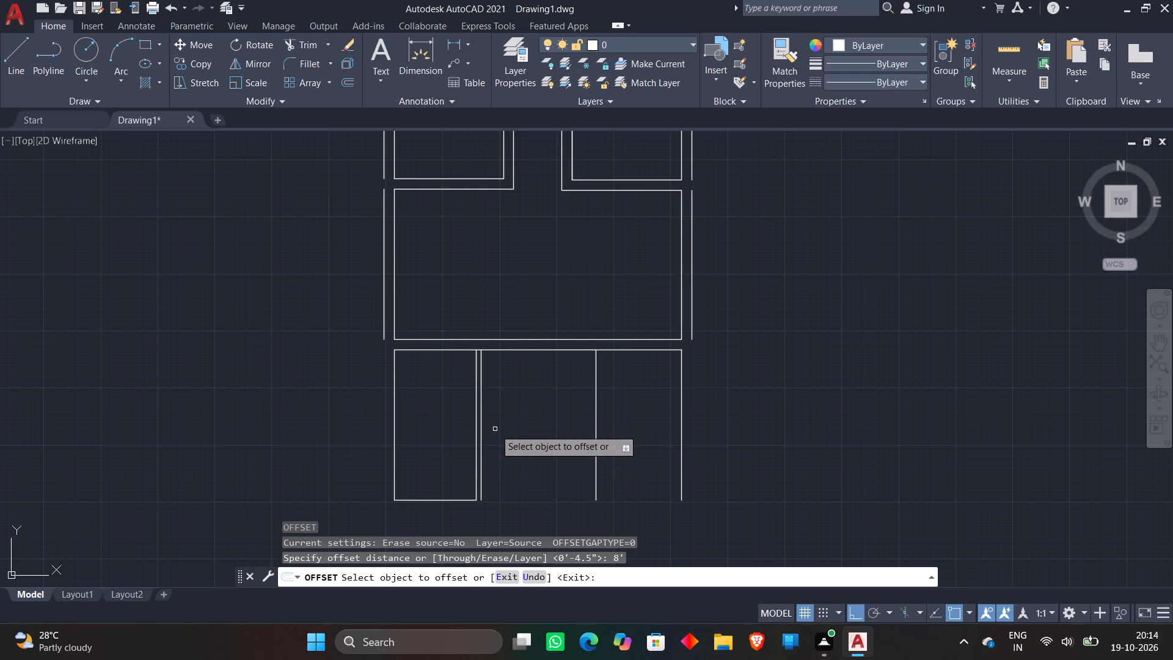
pyautogui.click(481, 456)
pyautogui.click(569, 459)
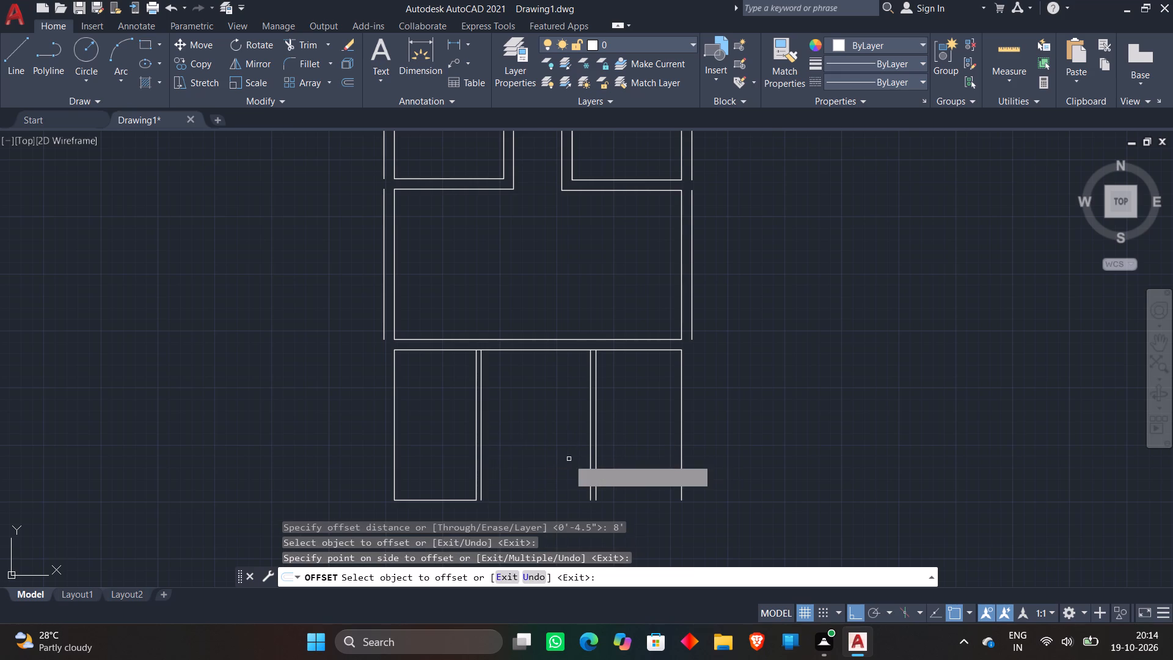
pyautogui.press('Escape')
pyautogui.click(596, 435)
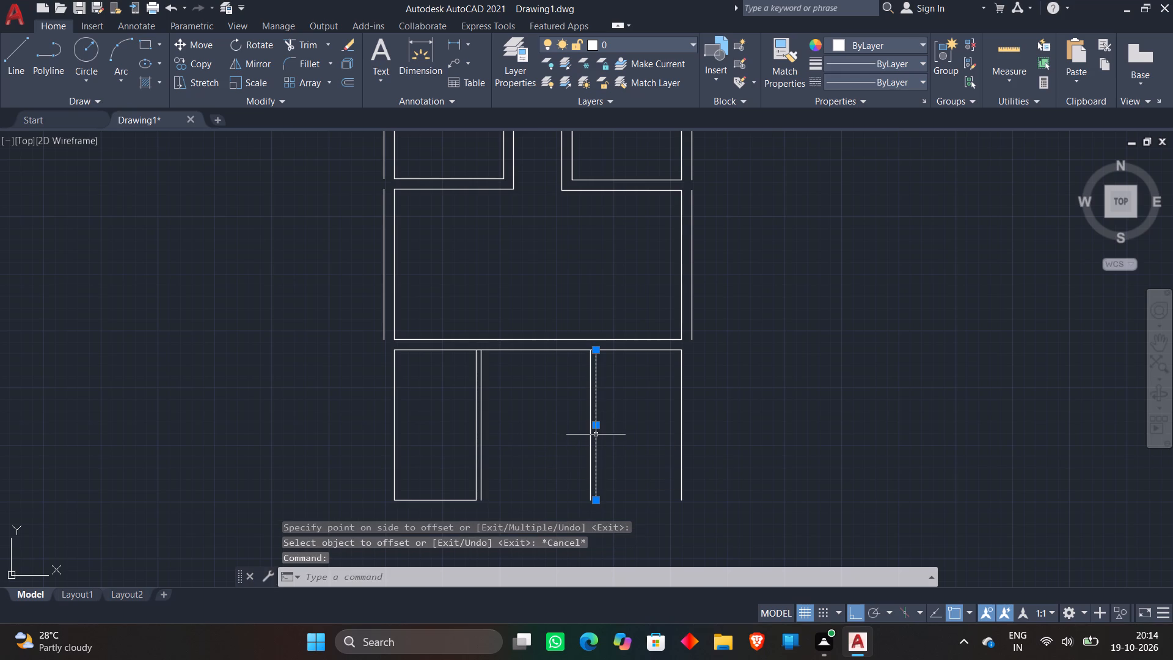
pyautogui.press('Delete')
# Offset the middle room's right side 9" to the right to form the second partition wall.
pyautogui.press('o')
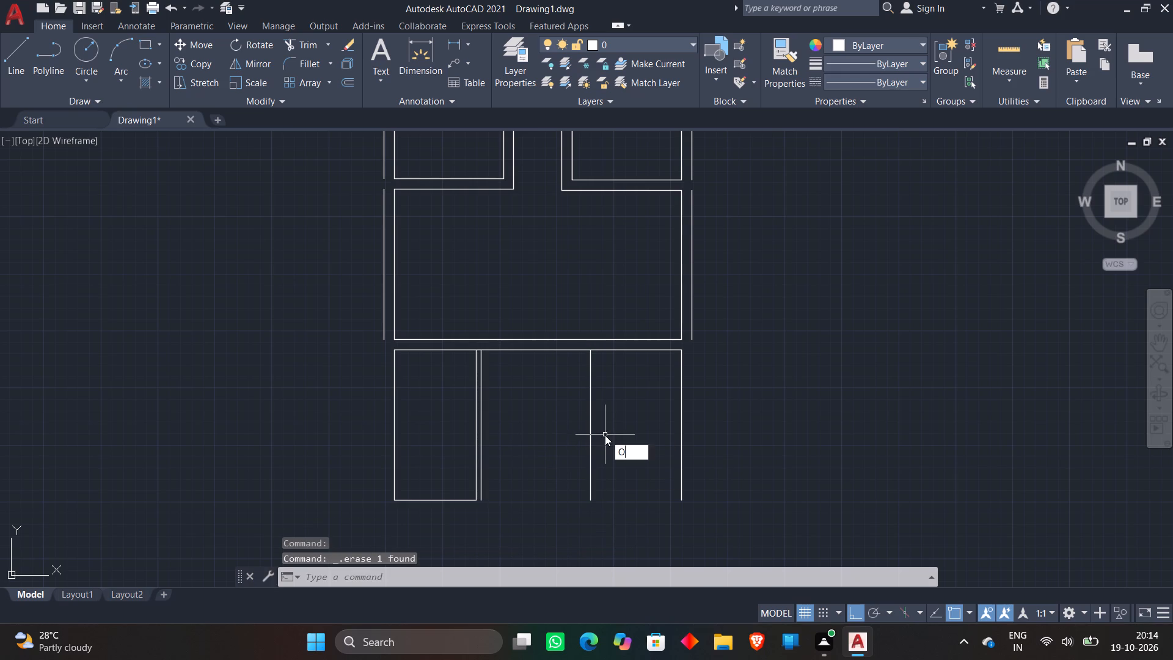
pyautogui.press('Return')
pyautogui.write('9"')
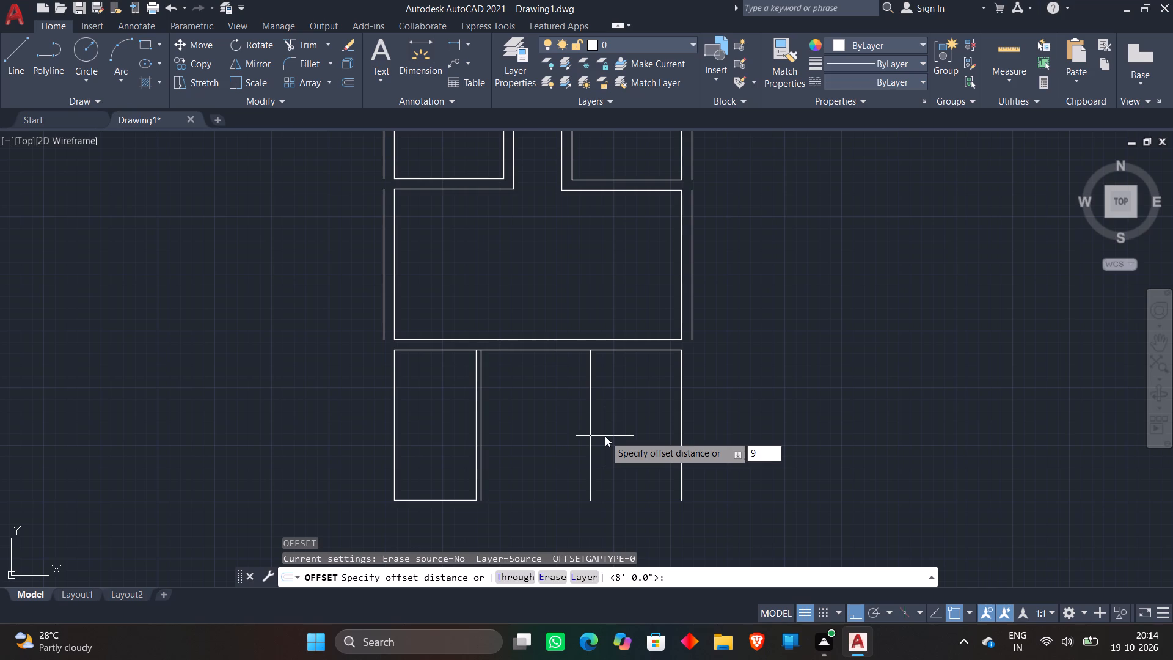
pyautogui.press('Return')
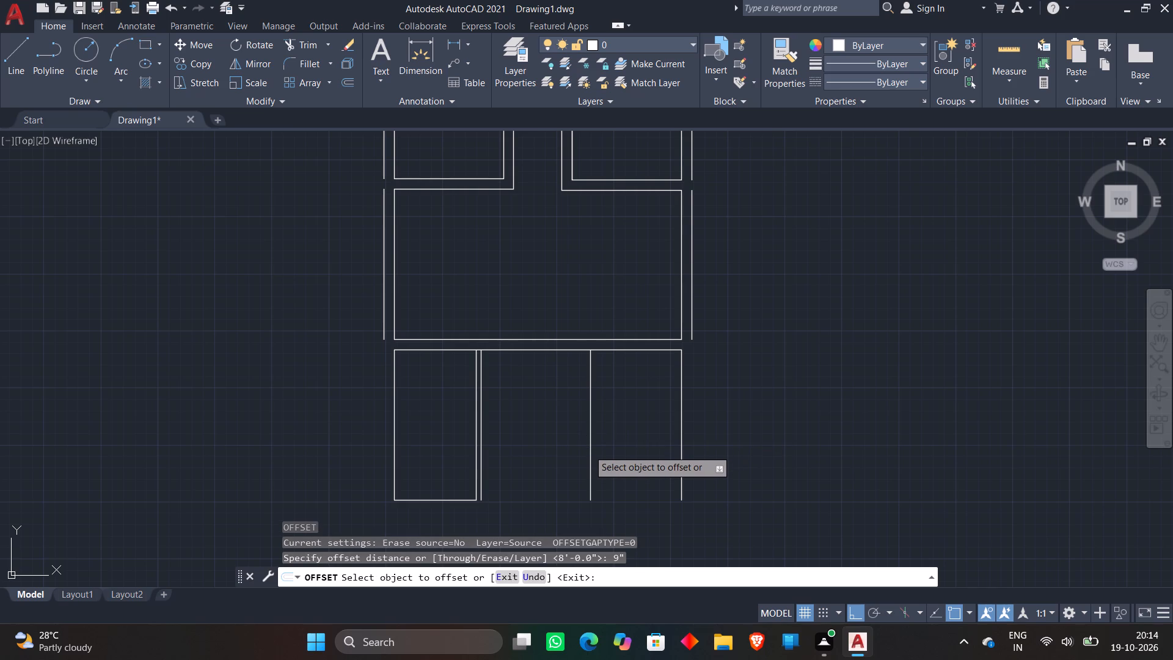
pyautogui.click(588, 450)
pyautogui.click(609, 448)
pyautogui.press('Escape')
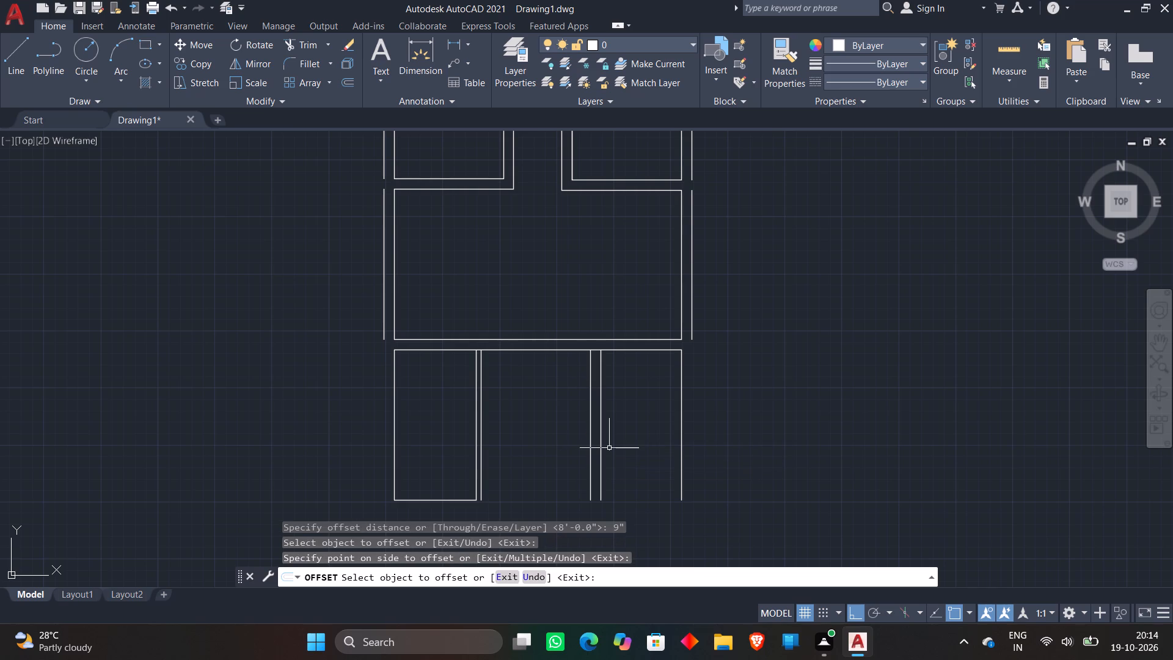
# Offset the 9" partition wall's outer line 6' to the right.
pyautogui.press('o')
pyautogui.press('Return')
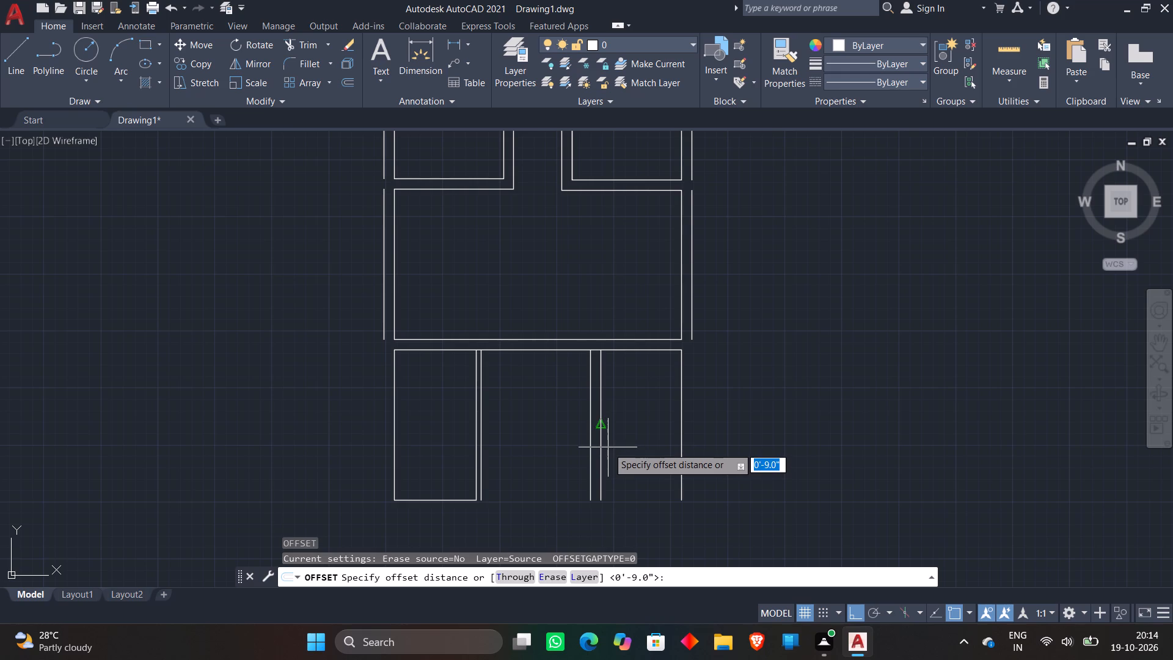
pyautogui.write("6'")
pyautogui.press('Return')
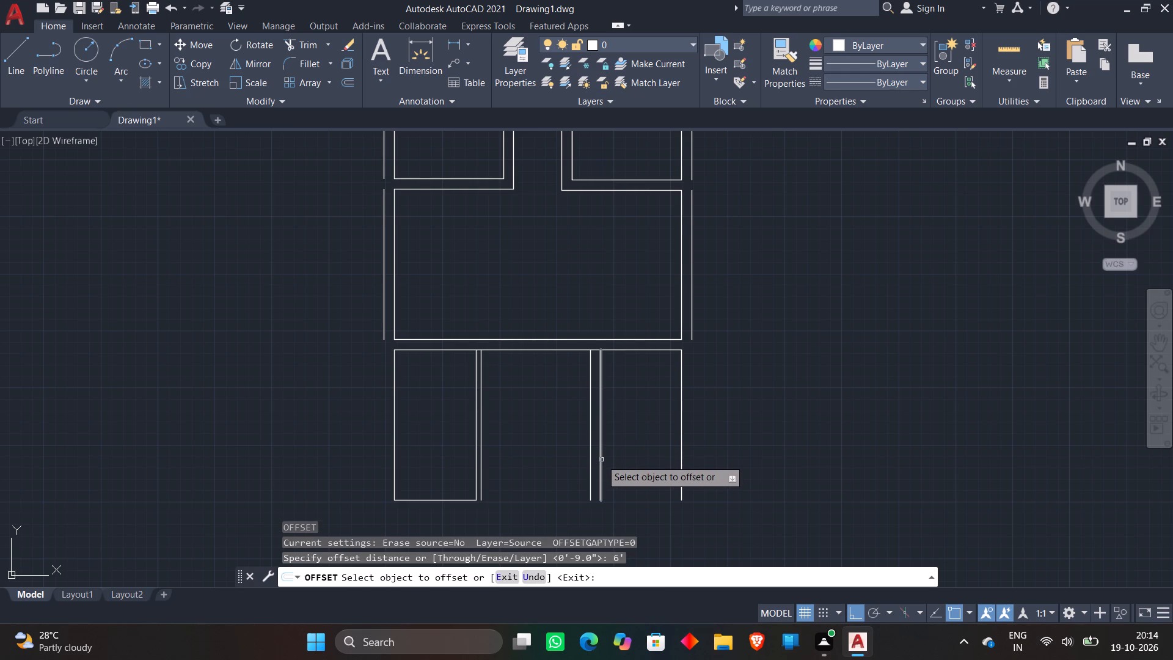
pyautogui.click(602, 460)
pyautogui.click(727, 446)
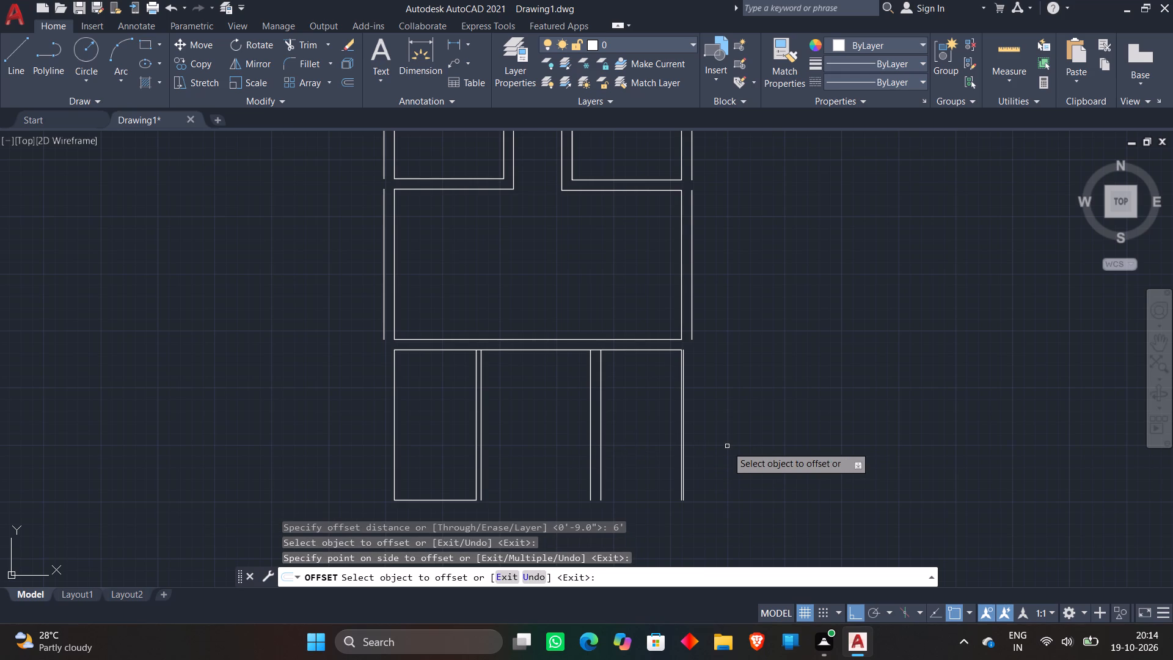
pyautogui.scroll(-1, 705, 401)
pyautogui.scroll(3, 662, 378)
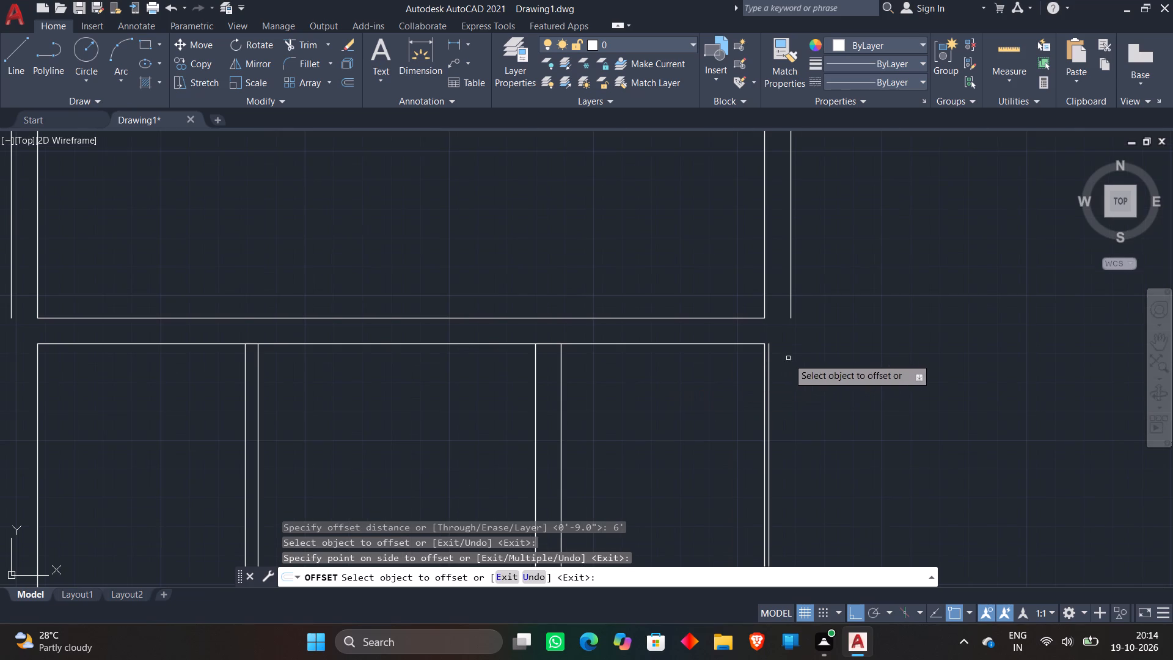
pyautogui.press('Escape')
# Trim off the extra outermost line of the right lower room and the top wall line pieces crossing the 9" and 4.5" partitions.
pyautogui.press('t')
pyautogui.press('r')
pyautogui.press('space')
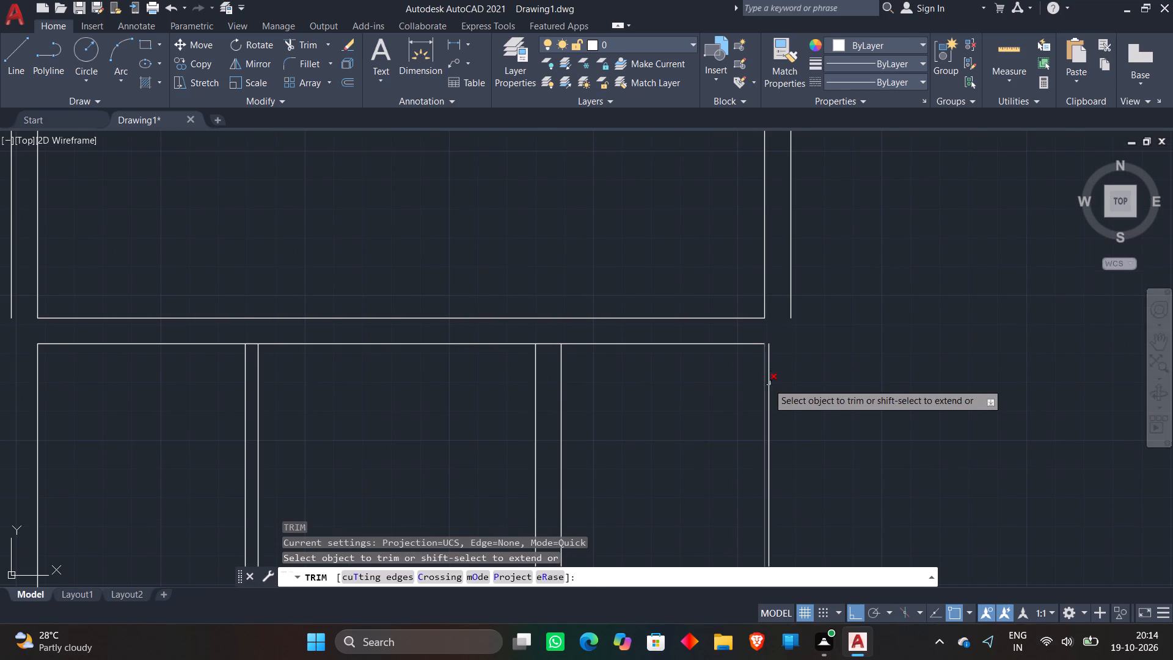
pyautogui.click(768, 382)
pyautogui.click(543, 332)
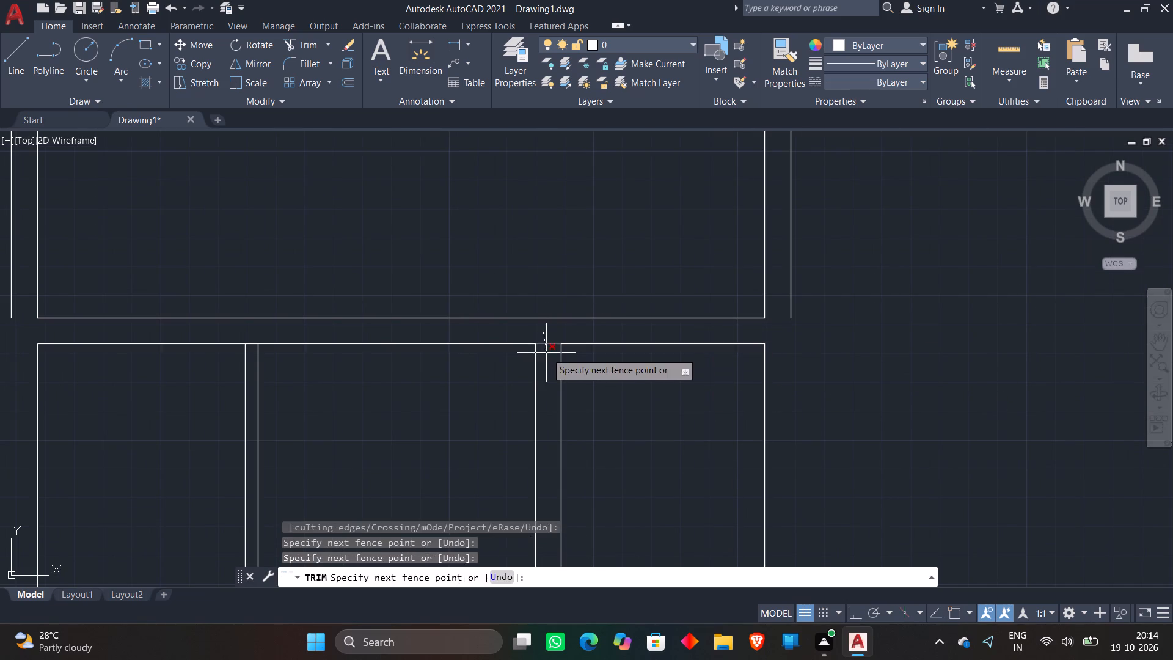
pyautogui.click(546, 353)
pyautogui.click(254, 345)
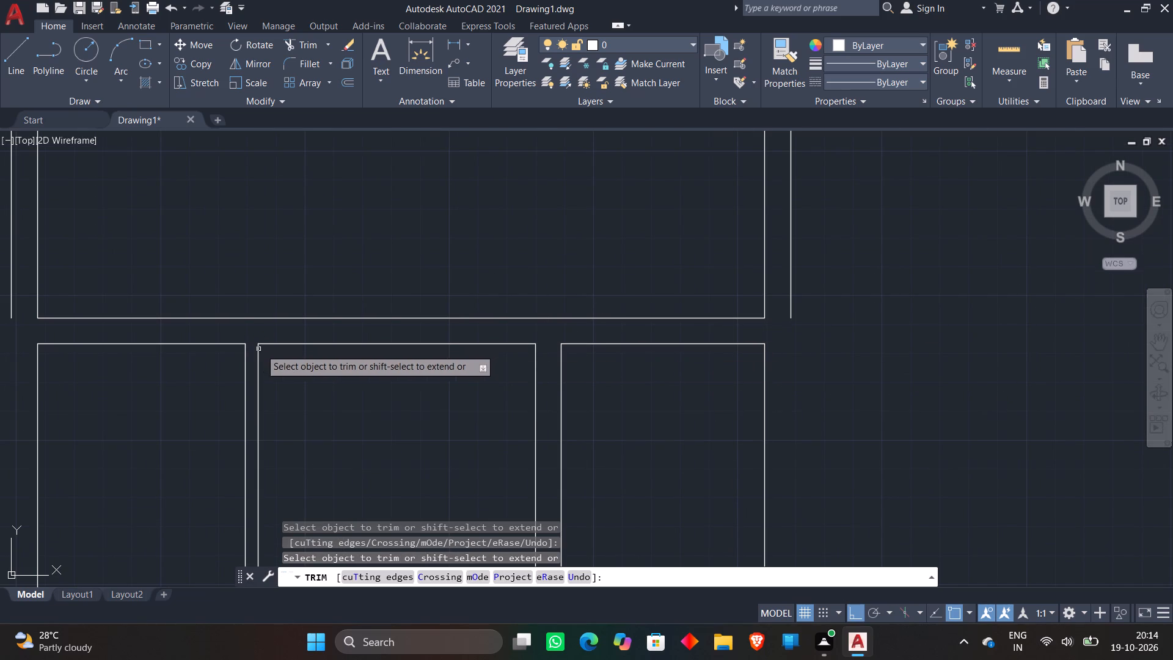
pyautogui.press('Escape')
# Draw a line closing the bottom of the middle lower room between its two side lines.
pyautogui.scroll(-3, 344, 392)
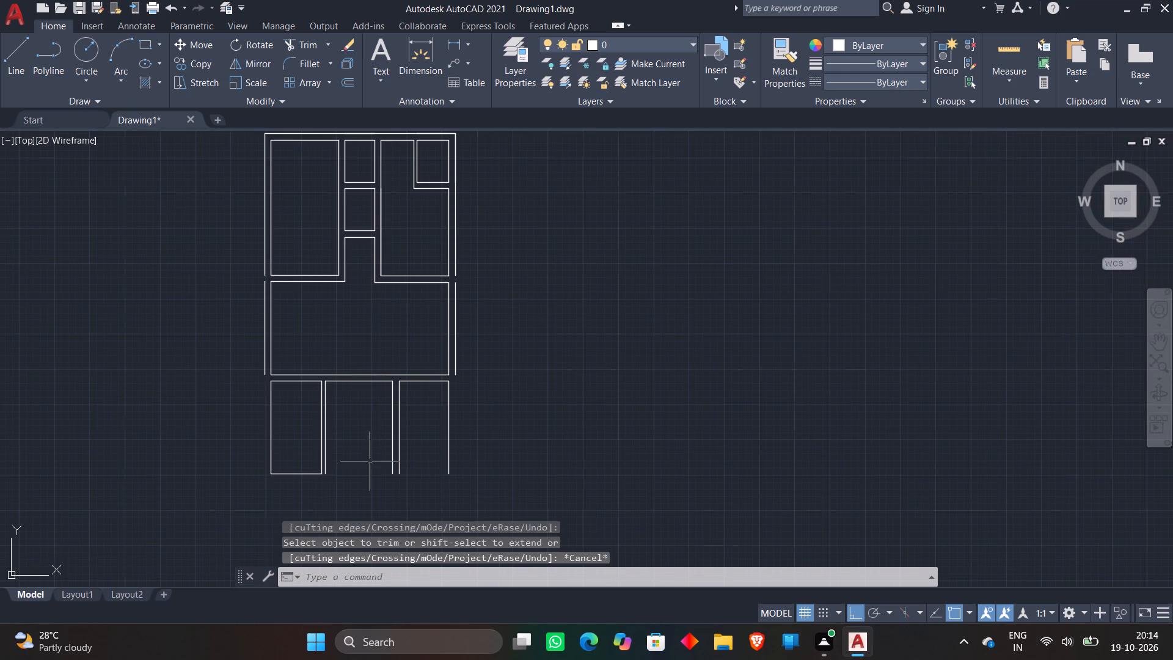
pyautogui.scroll(2, 349, 475)
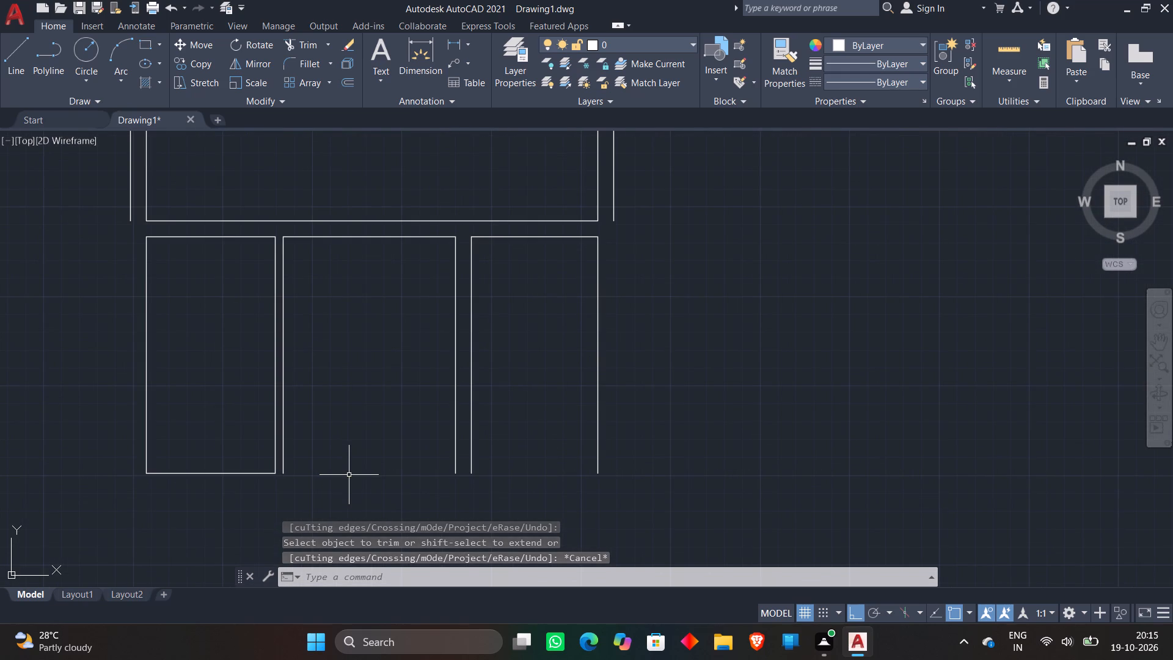
pyautogui.write('L')
pyautogui.press('space')
pyautogui.click(283, 473)
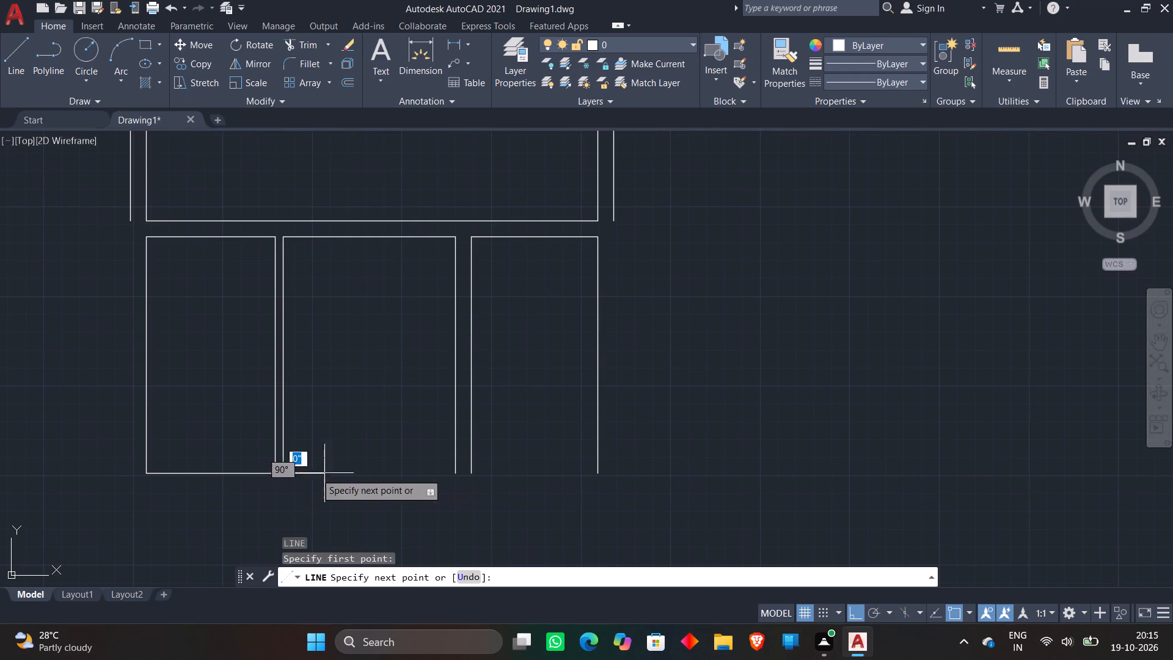
pyautogui.click(451, 471)
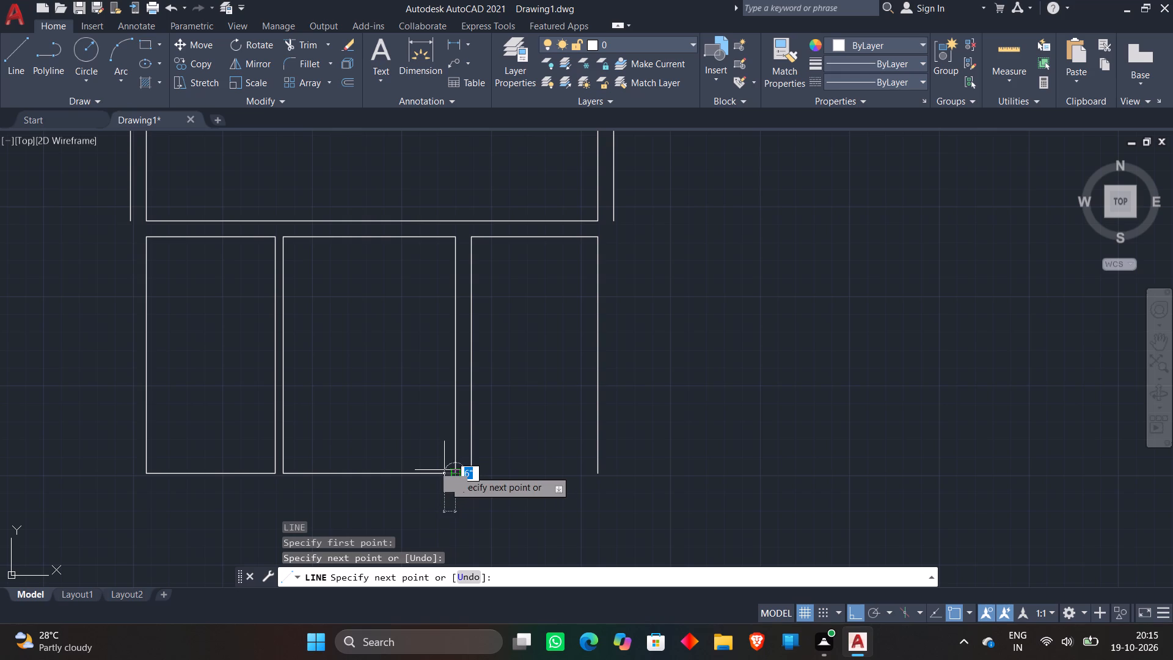
pyautogui.press('Escape')
# Draw a line closing the bottom of the right lower room between its two side lines.
pyautogui.write('L')
pyautogui.press('space')
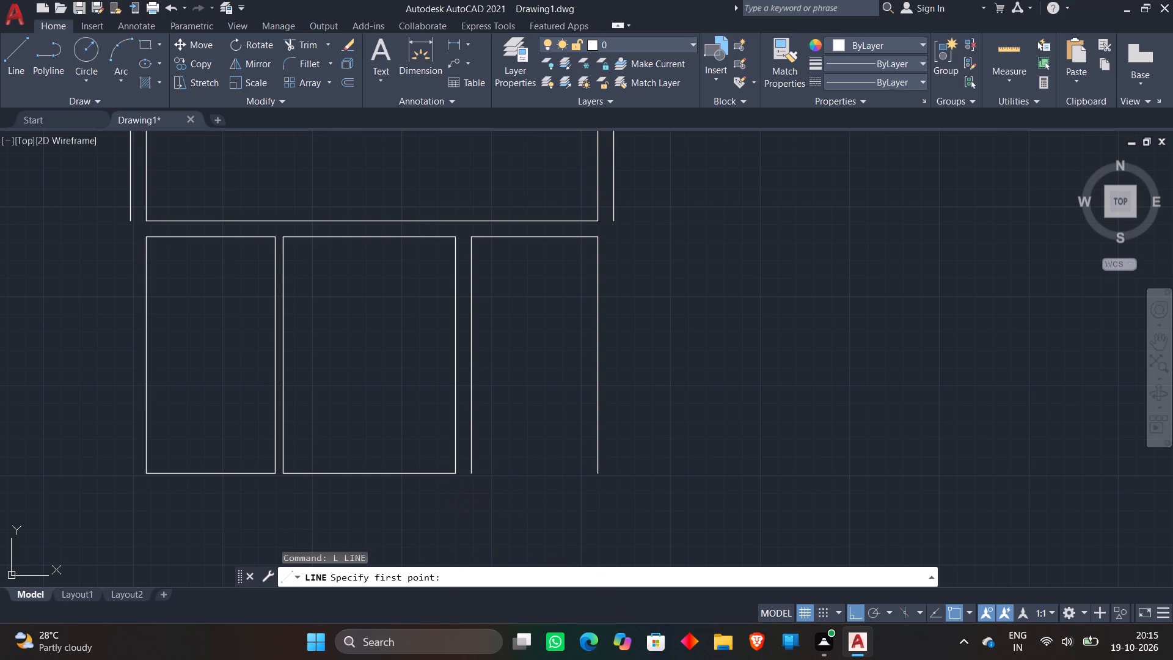
pyautogui.click(475, 471)
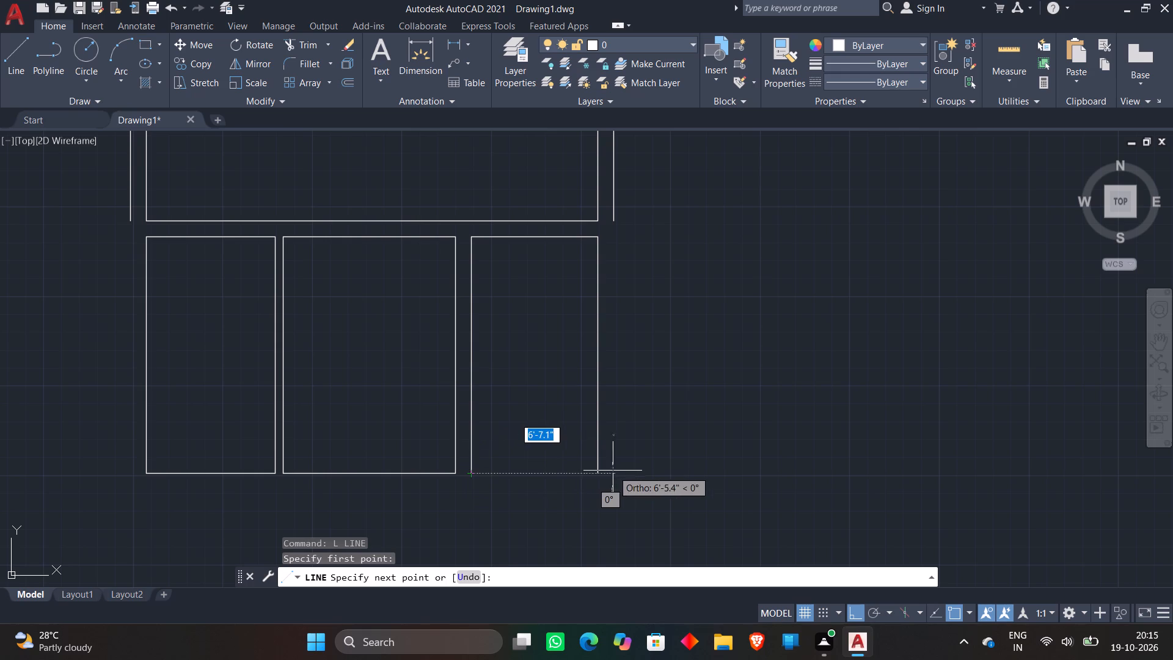
pyautogui.click(597, 475)
pyautogui.press('Escape')
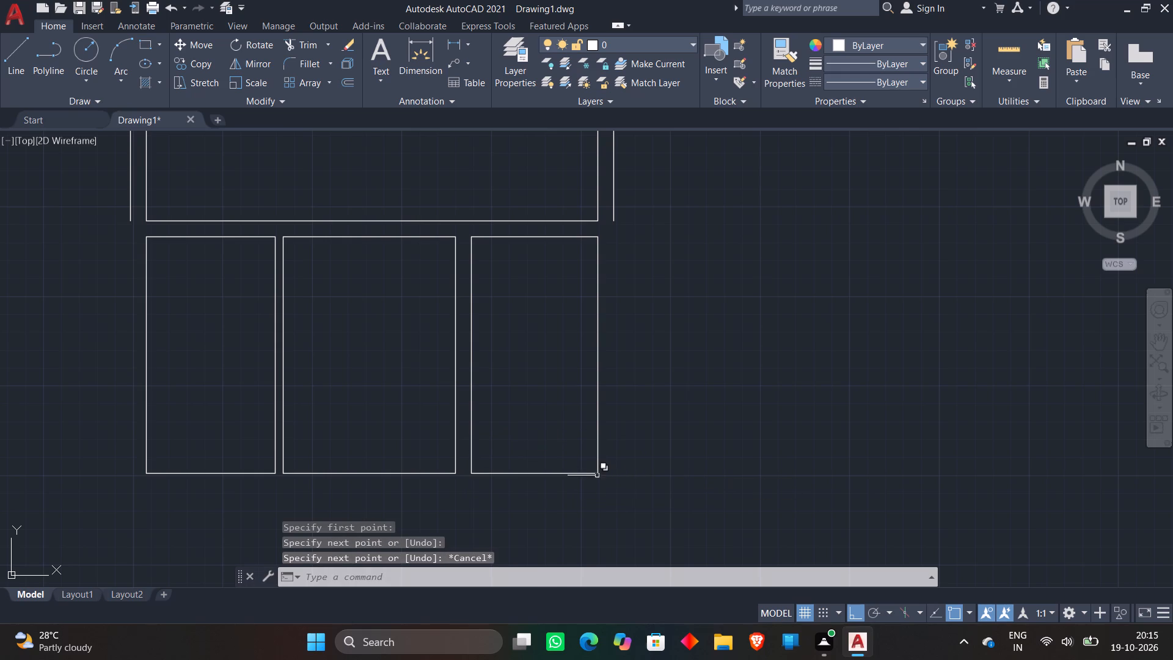
# Offset the left lower room's outer side line 9" outward to form the exterior wall.
pyautogui.scroll(-1, 695, 477)
pyautogui.press('o')
pyautogui.press('Return')
pyautogui.write("9'")
pyautogui.press('Return')
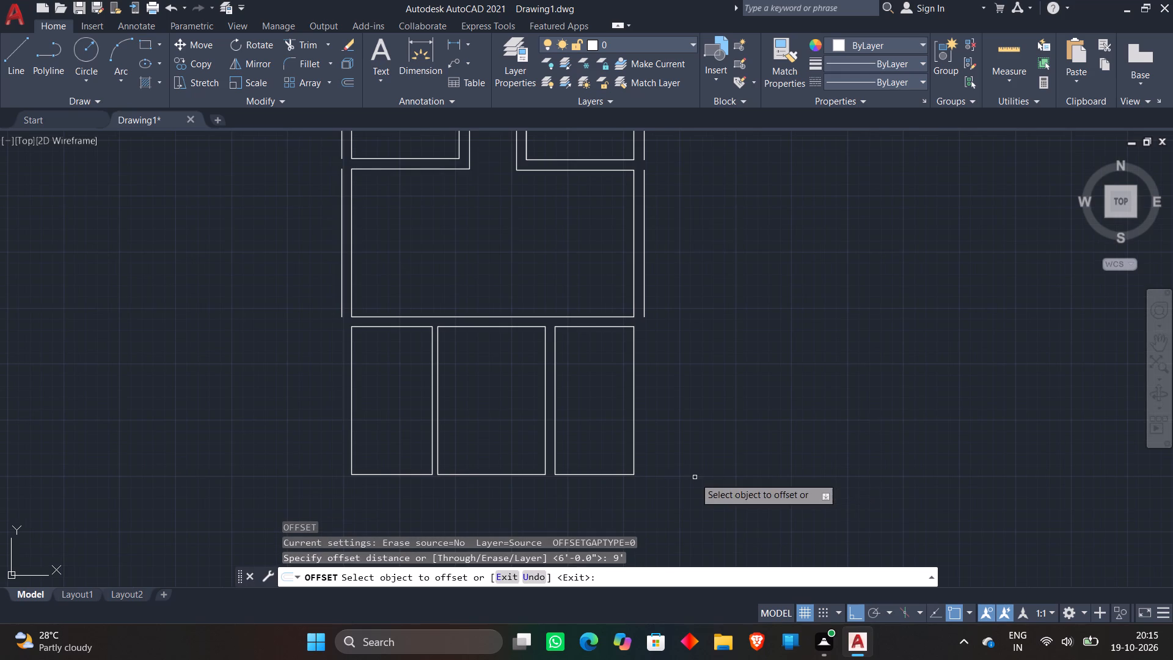
pyautogui.click(349, 414)
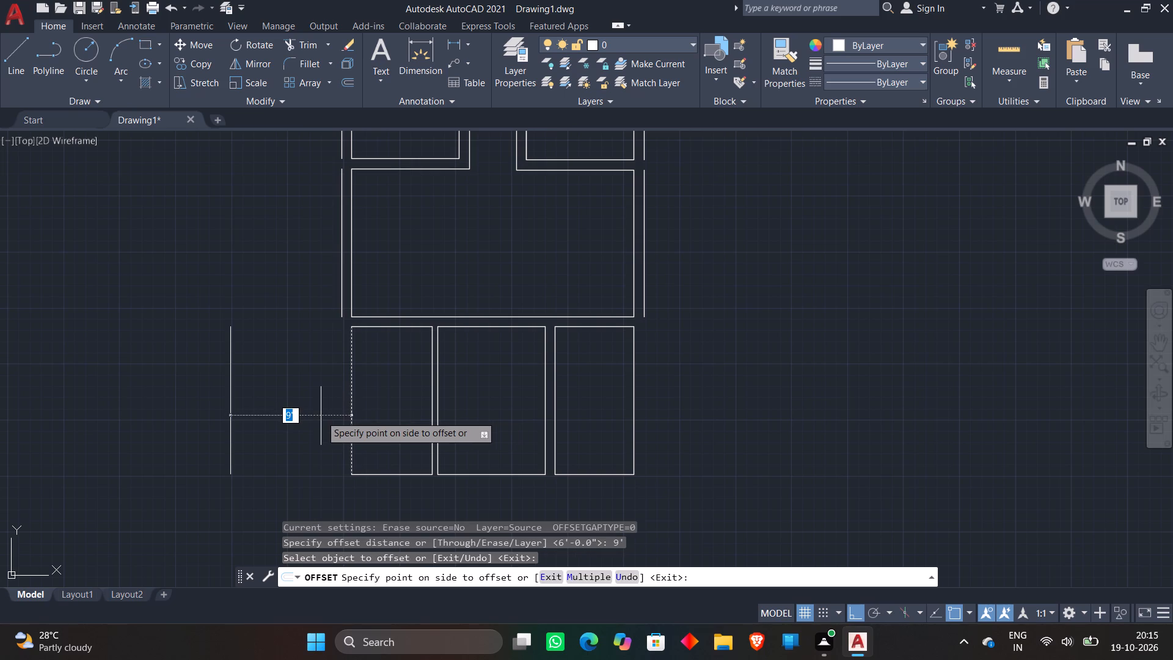
pyautogui.press('BackSpace')
pyautogui.write('9"')
pyautogui.press('Return')
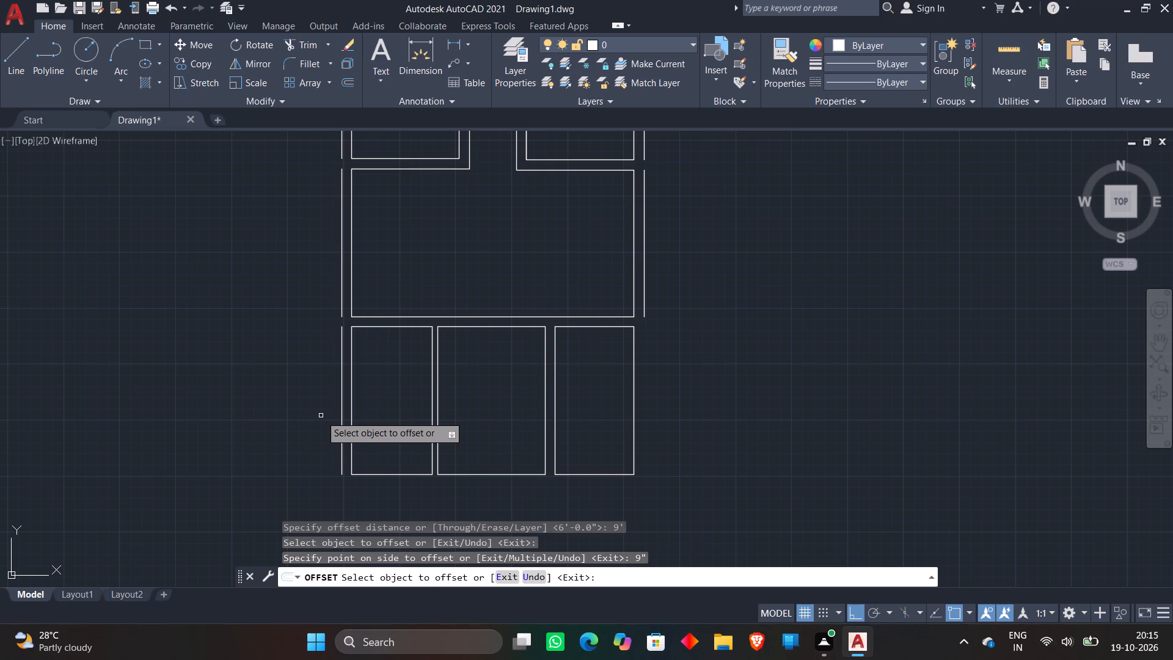
pyautogui.press('Escape')
# Offset the right lower room's outer side line 9" outward.
pyautogui.press('o')
pyautogui.press('Return')
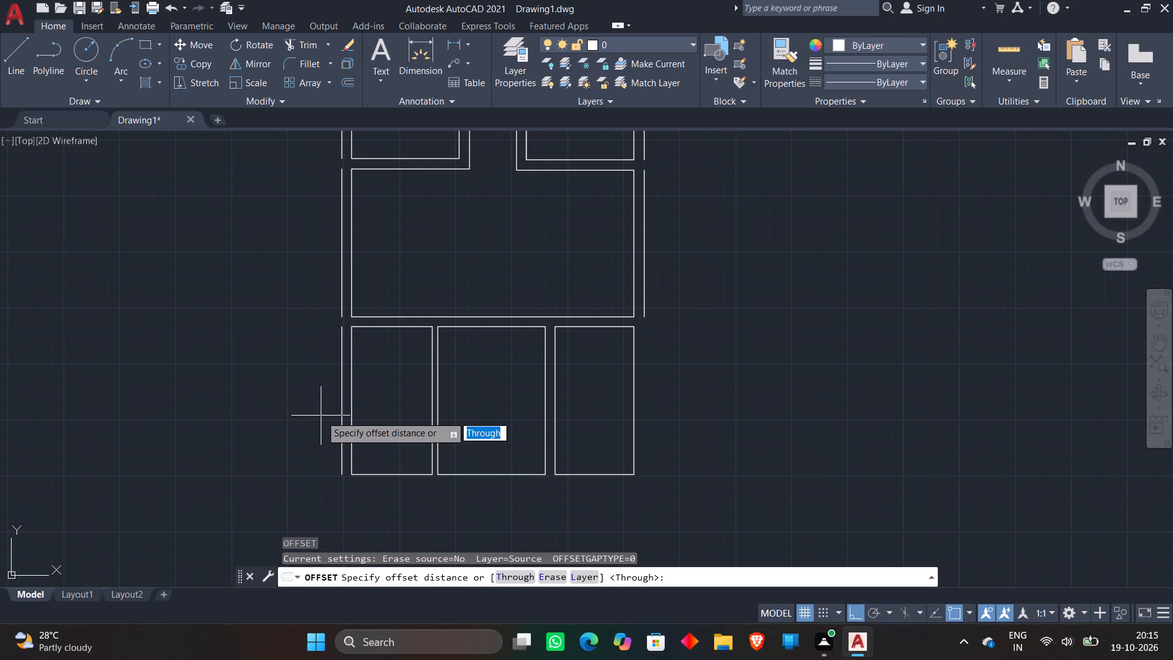
pyautogui.write('9"')
pyautogui.press('Return')
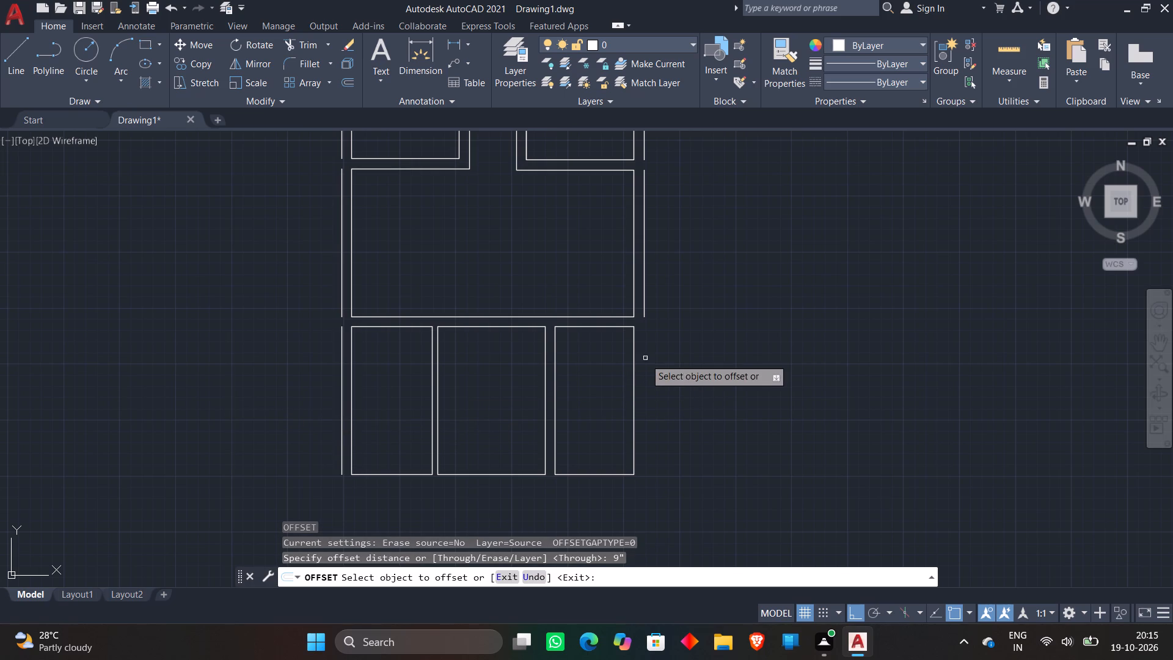
pyautogui.click(634, 381)
pyautogui.click(681, 373)
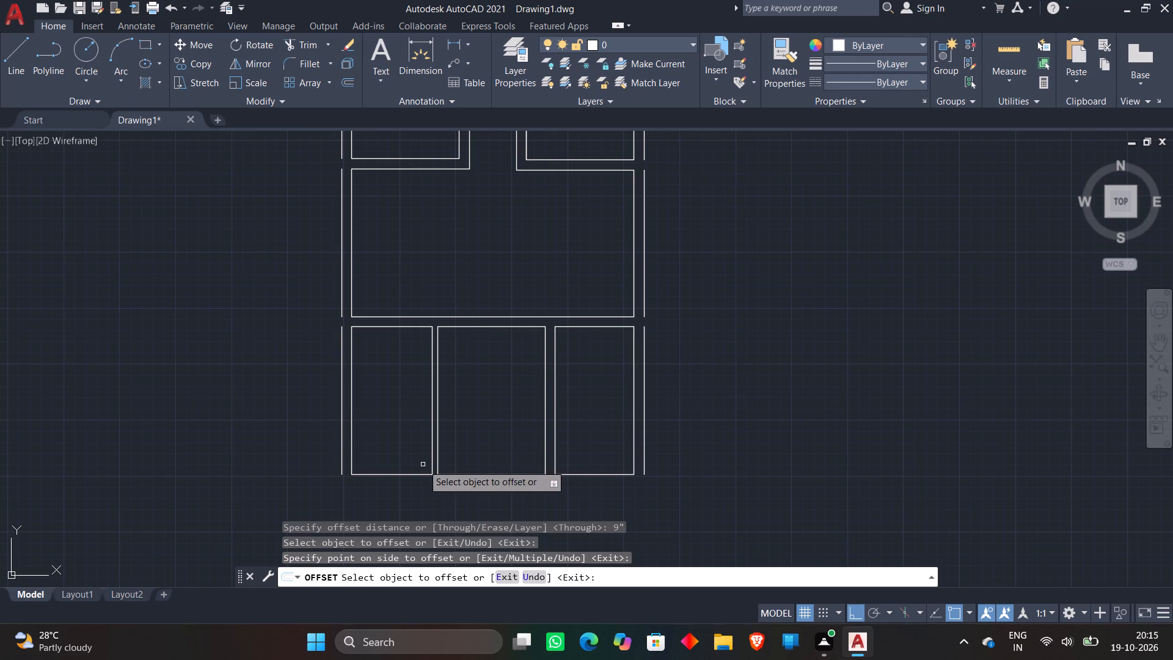
# Offset the bottom lines of the left, middle and right lower rooms 9" downward.
pyautogui.click(411, 477)
pyautogui.click(382, 513)
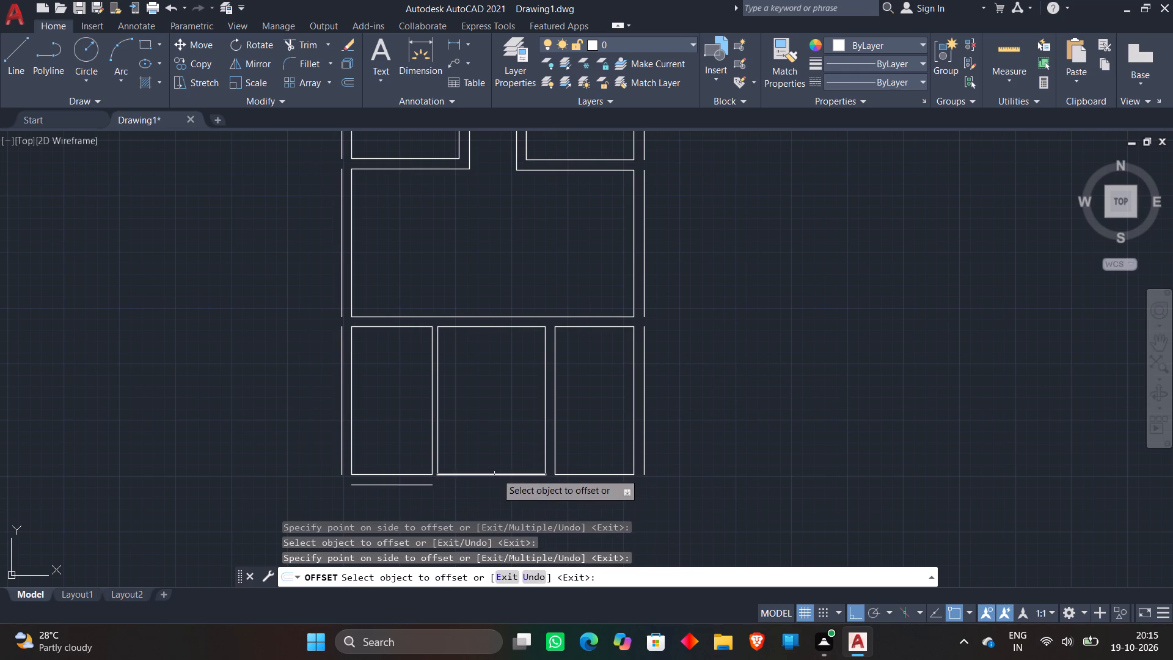
pyautogui.click(496, 473)
pyautogui.click(497, 482)
pyautogui.click(596, 476)
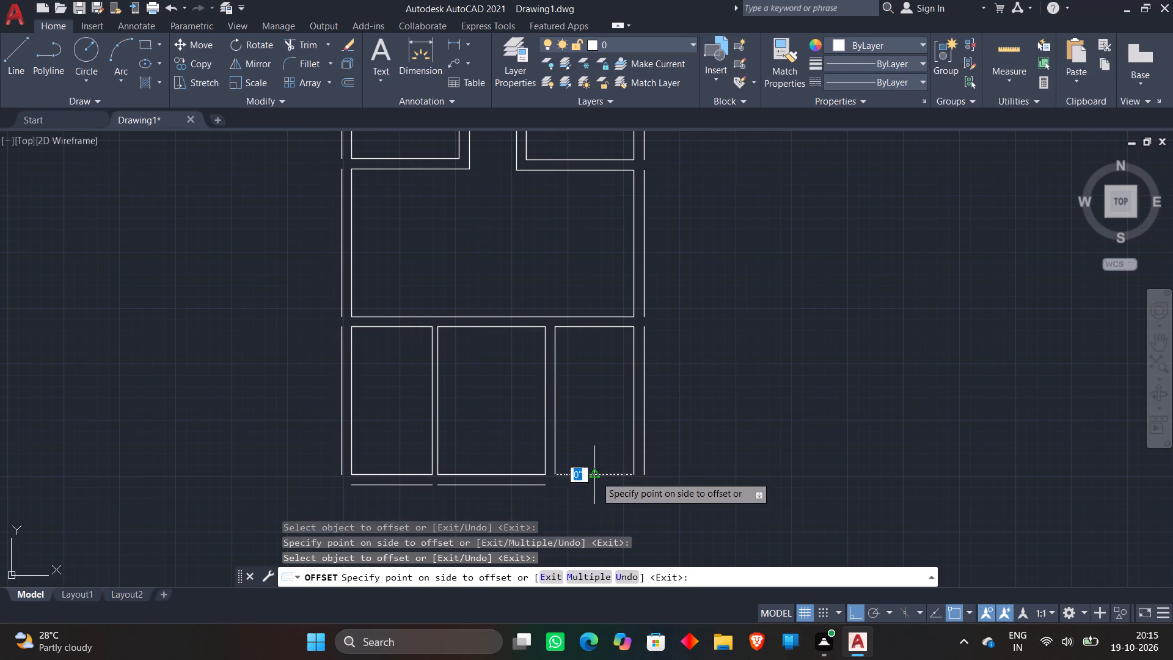
pyautogui.click(583, 499)
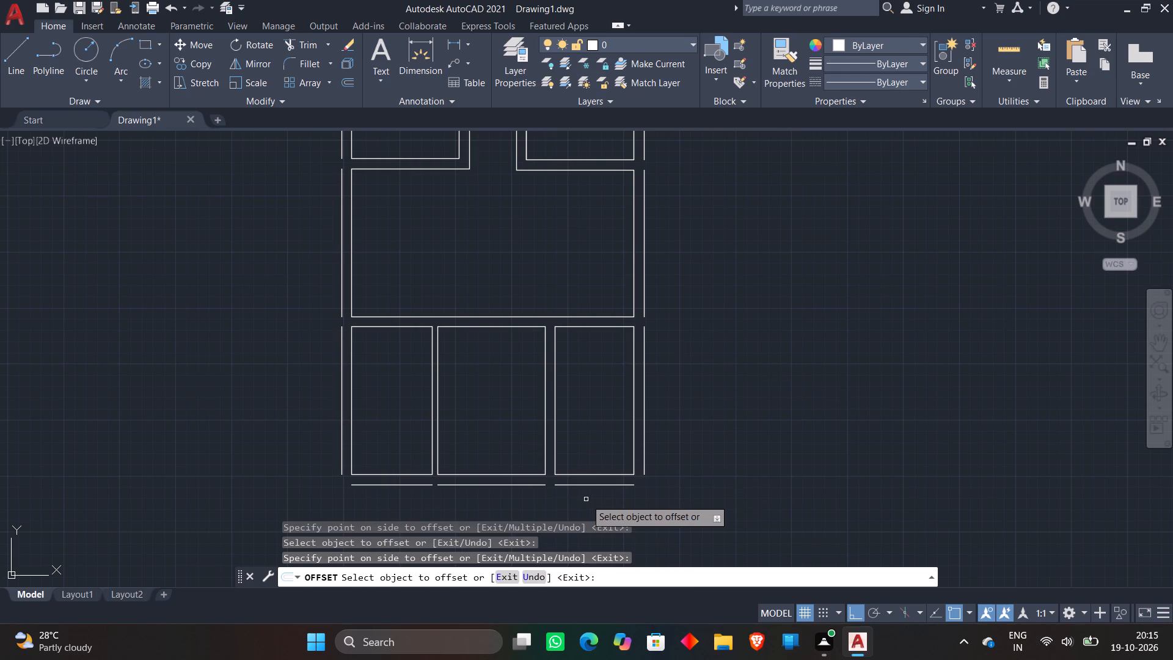
pyautogui.press('Escape')
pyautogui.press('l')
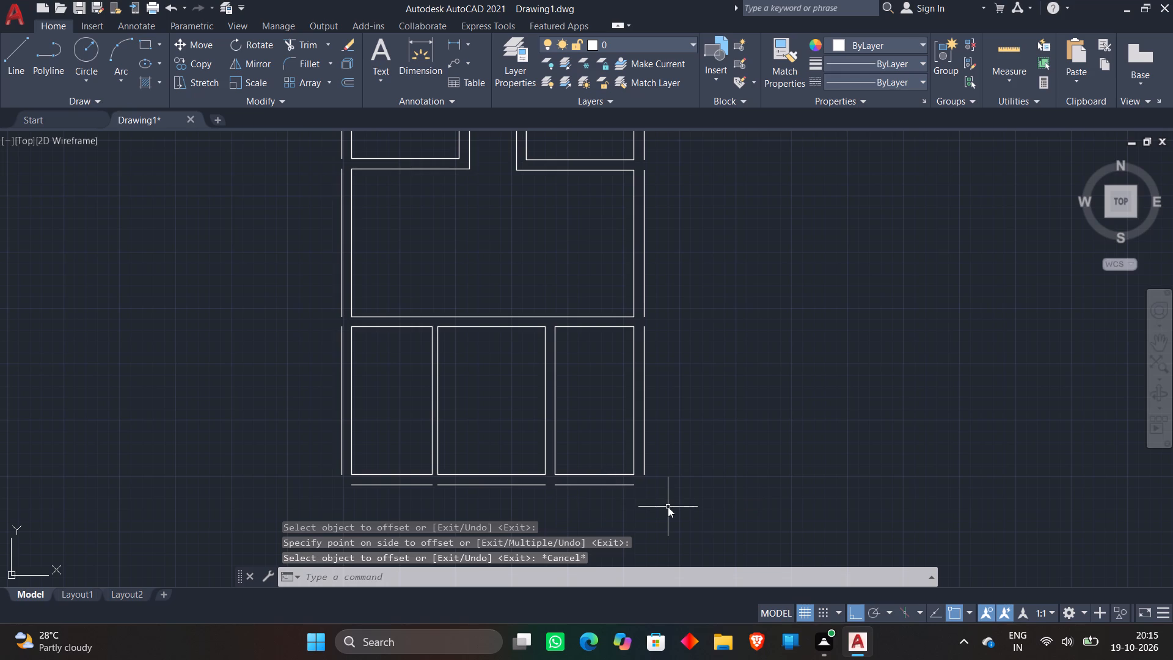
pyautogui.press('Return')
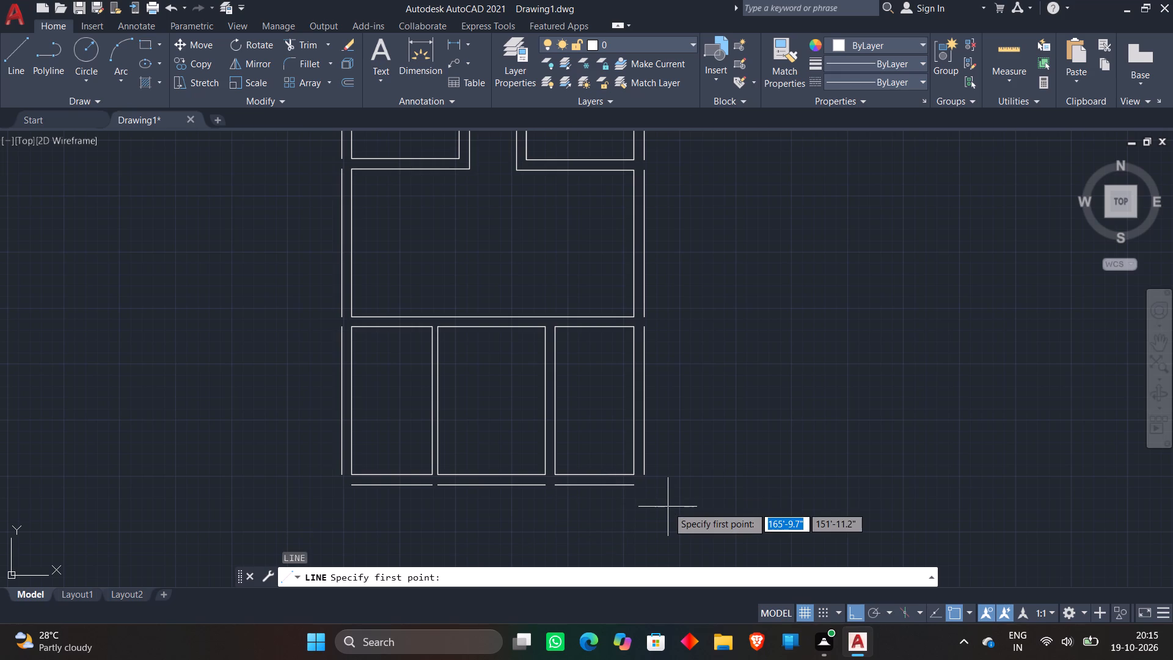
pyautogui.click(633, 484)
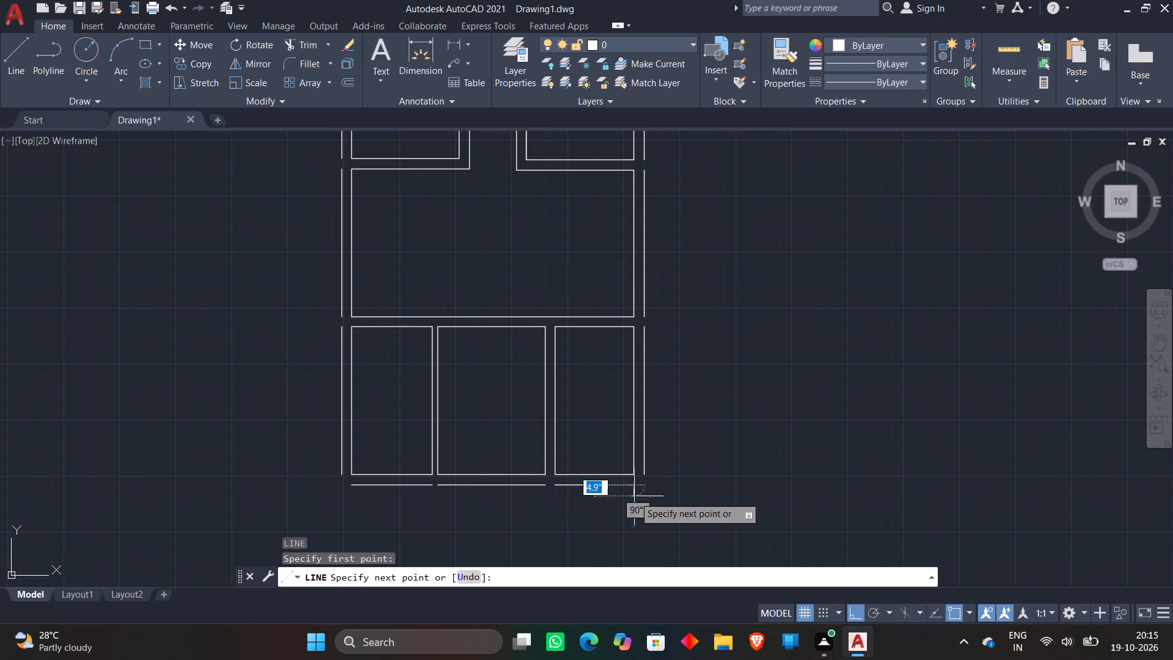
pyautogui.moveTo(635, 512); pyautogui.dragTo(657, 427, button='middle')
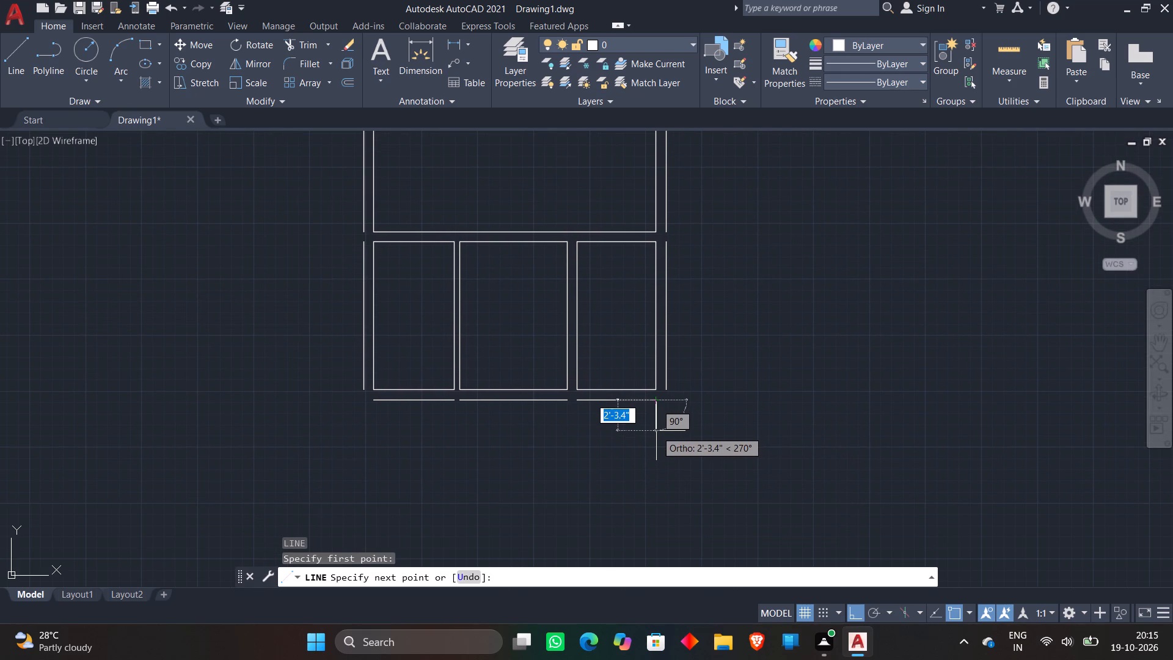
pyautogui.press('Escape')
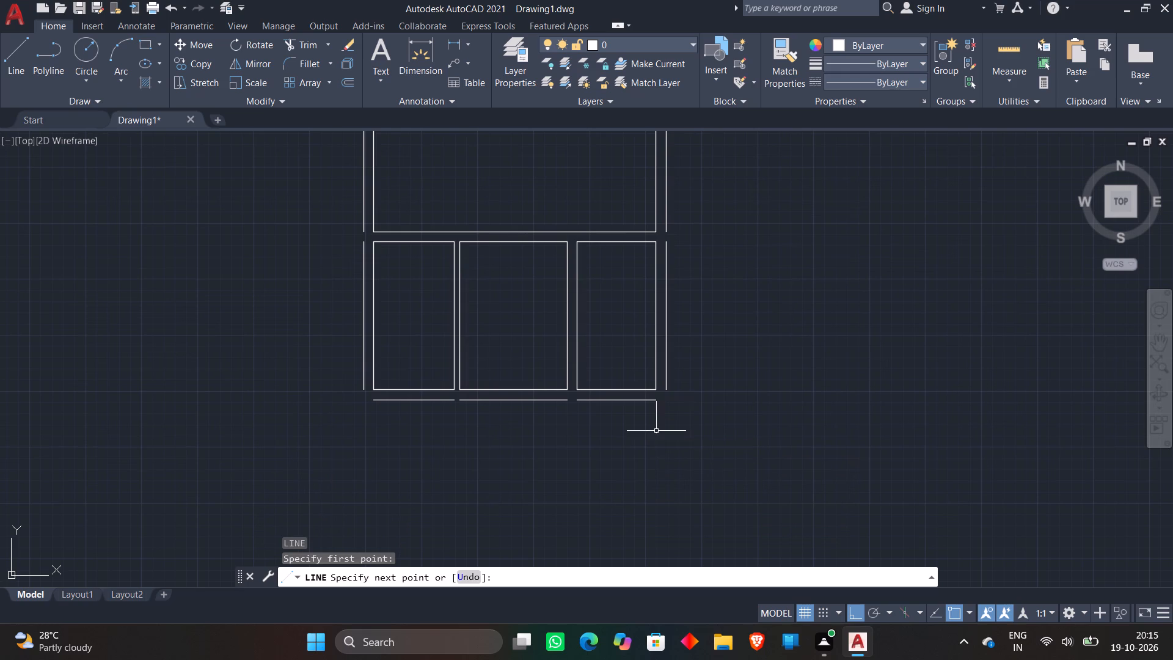
# Draw a short vertical line from the right lower room's inner bottom-left corner down past the outer bottom wall line.
pyautogui.scroll(2, 649, 365)
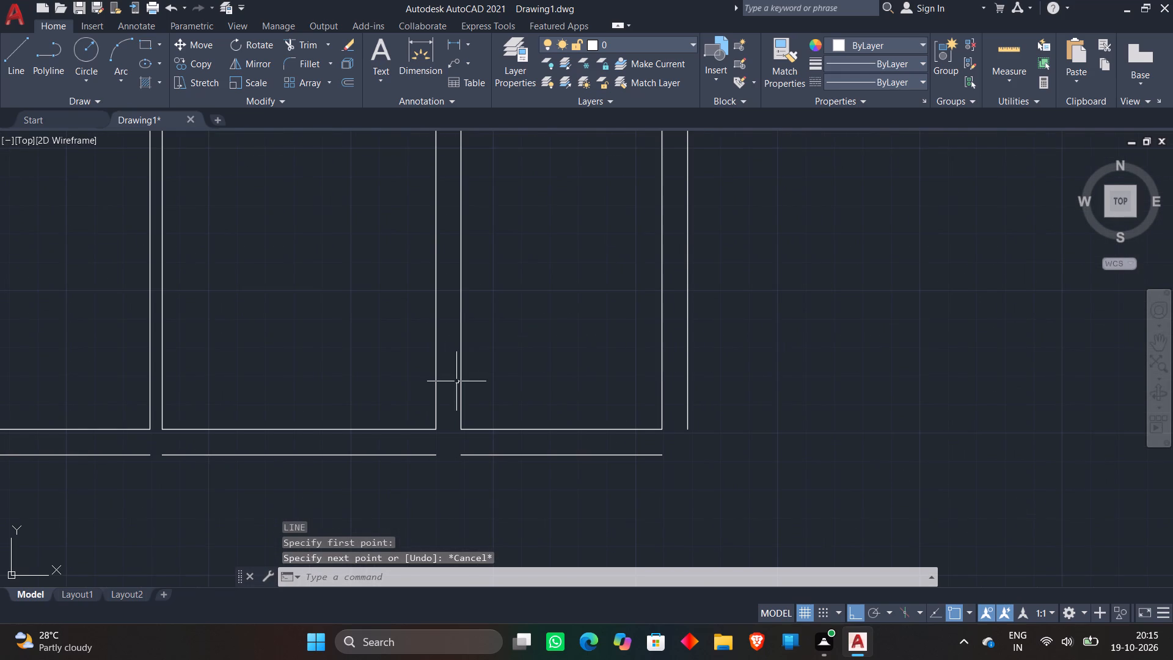
pyautogui.press('l')
pyautogui.press('Return')
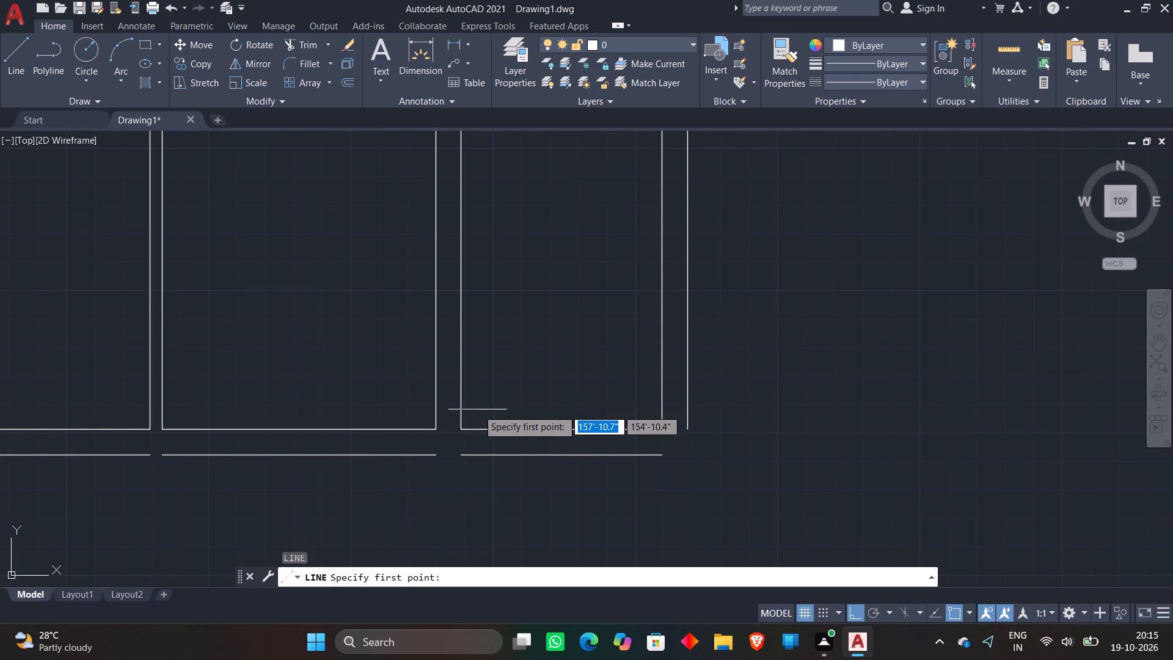
pyautogui.click(465, 429)
pyautogui.click(461, 471)
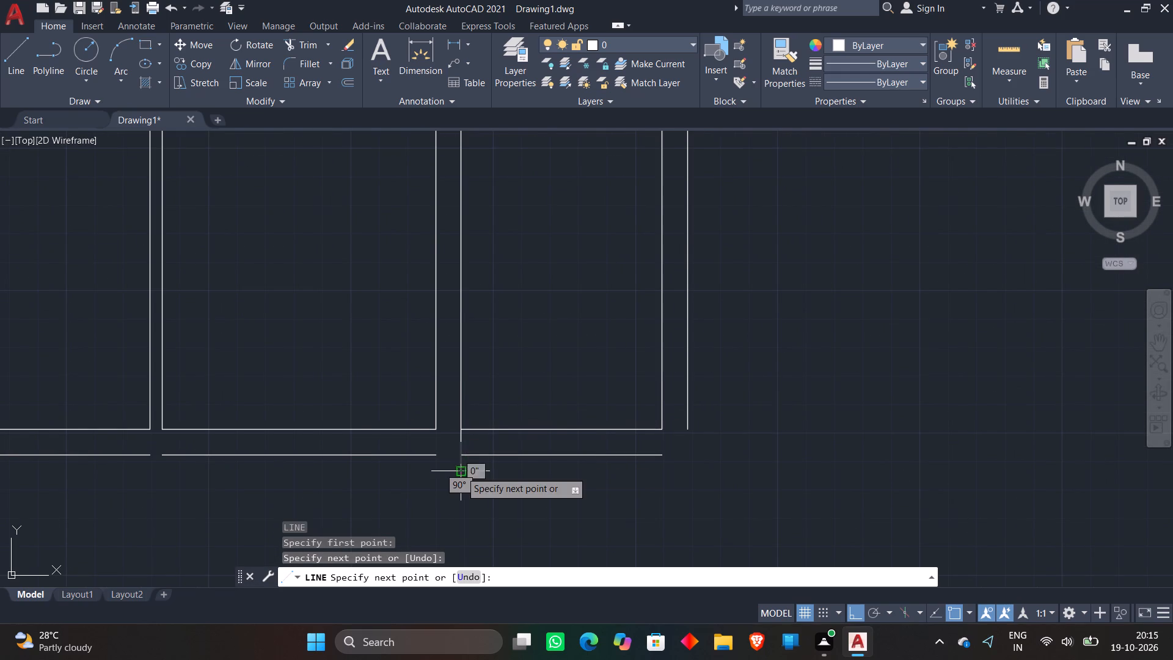
pyautogui.press('Escape')
# Extend the middle lower room's outer bottom wall line across the 9" partition to the new vertical line.
pyautogui.write('EX')
pyautogui.press('space')
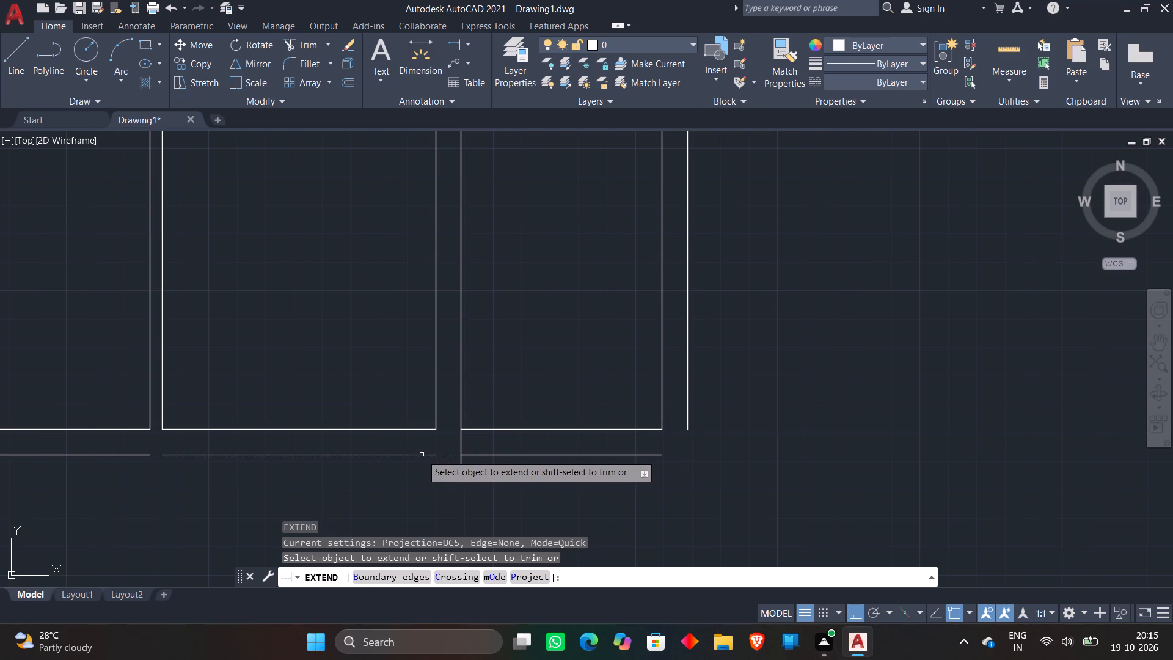
pyautogui.click(422, 455)
pyautogui.press('Escape')
# Trim the vertical line's overhang below the outer wall line and remove the right lower room's inner bottom line.
pyautogui.write('TR')
pyautogui.press('space')
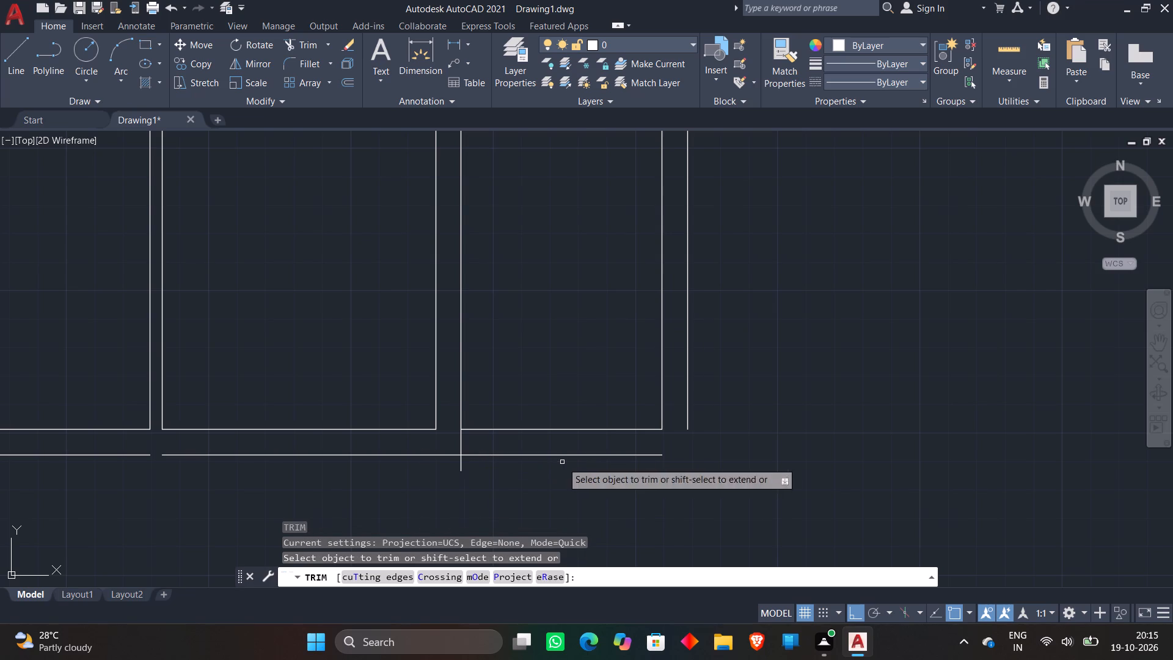
pyautogui.click(461, 463)
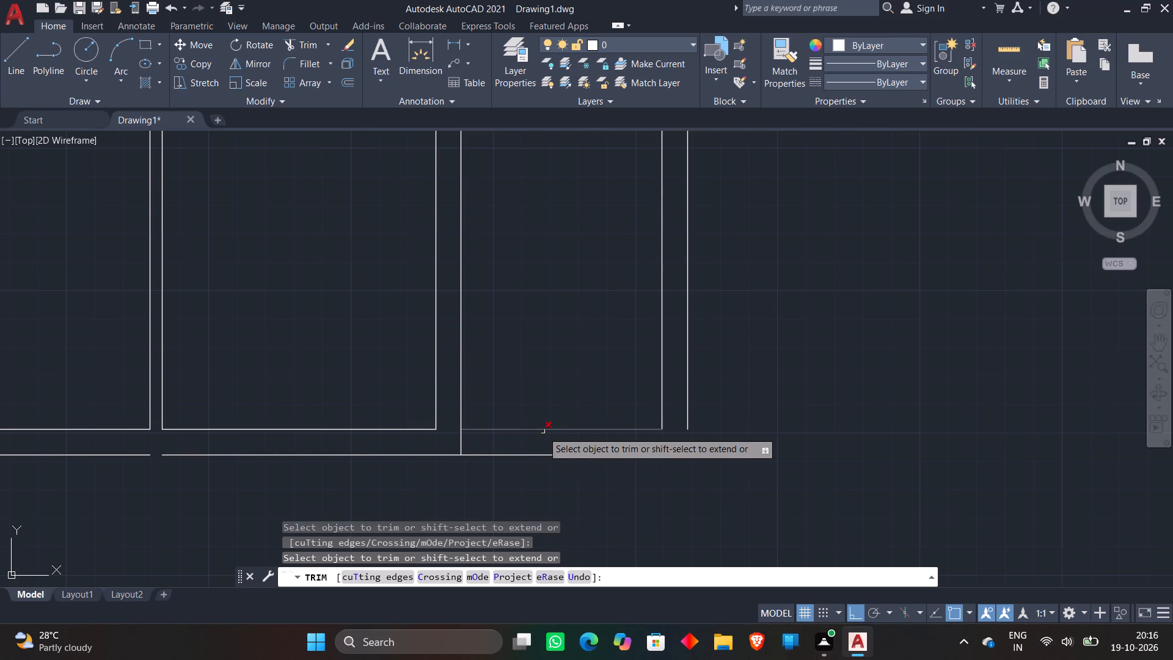
pyautogui.click(543, 431)
pyautogui.press('Escape')
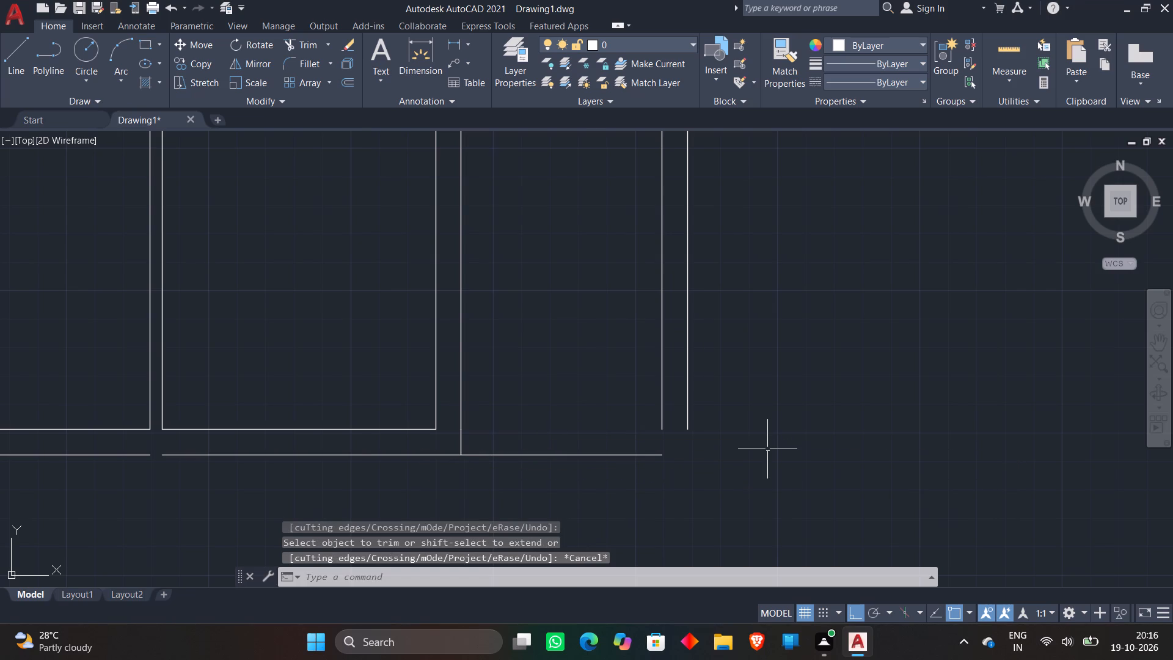
# Delete the right lower room's inner line on its exterior side.
pyautogui.scroll(-2, 688, 382)
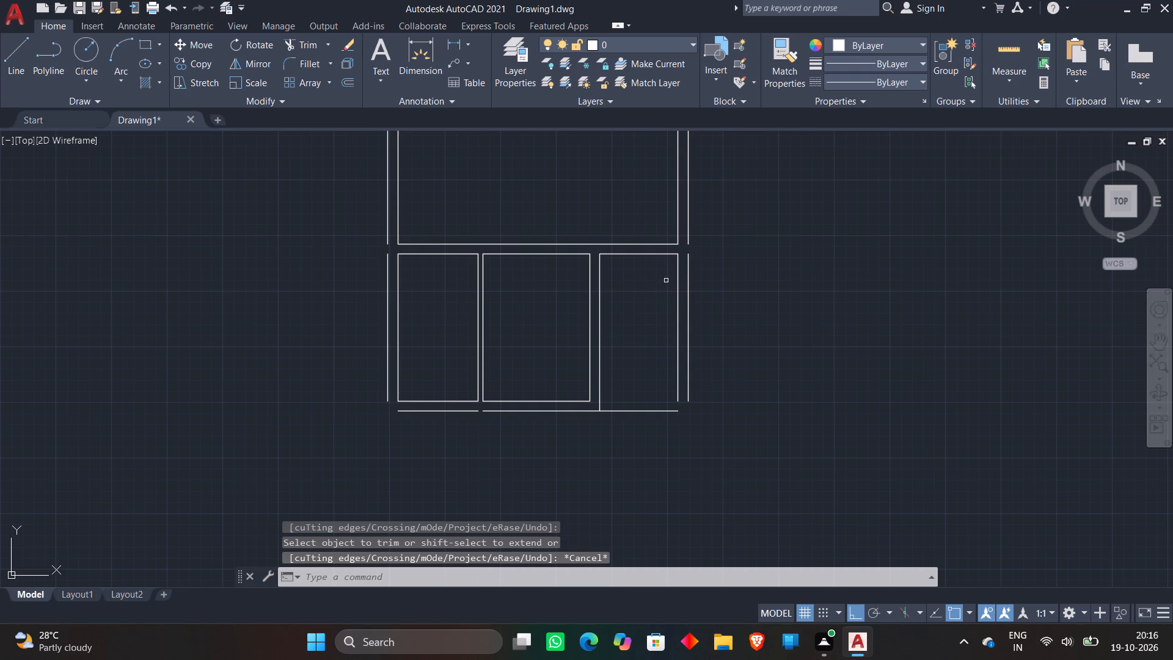
pyautogui.scroll(1, 684, 246)
pyautogui.click(672, 276)
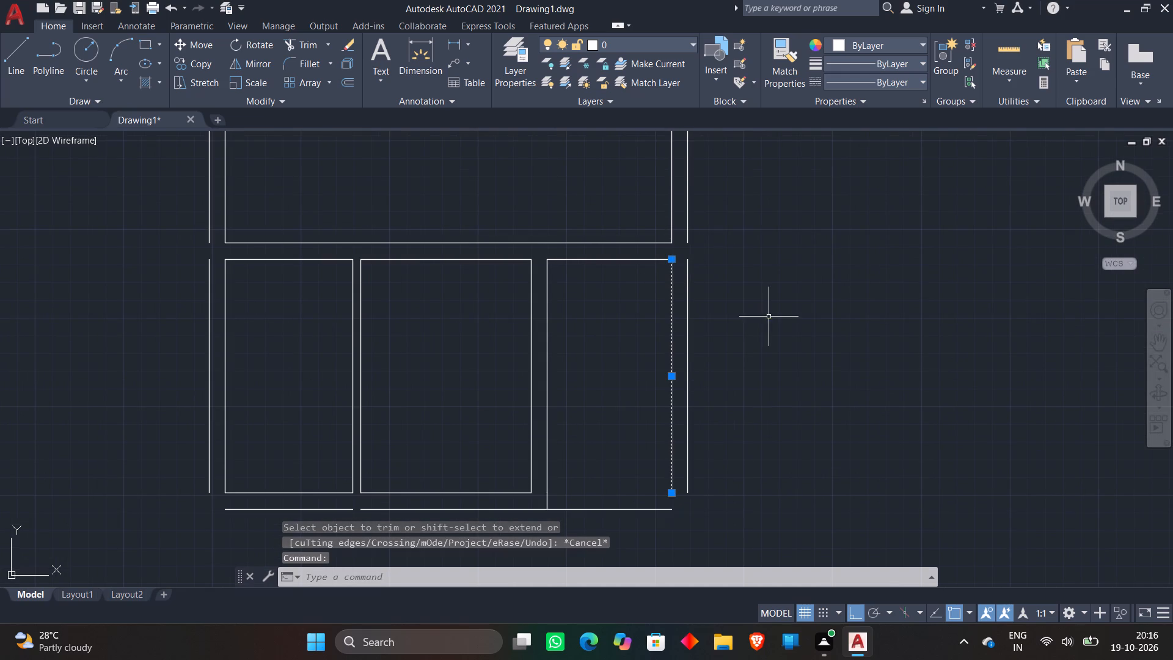
pyautogui.press('Delete')
# Extend the right lower room's top line to the outer side wall line.
pyautogui.write('EX')
pyautogui.press('space')
pyautogui.click(668, 258)
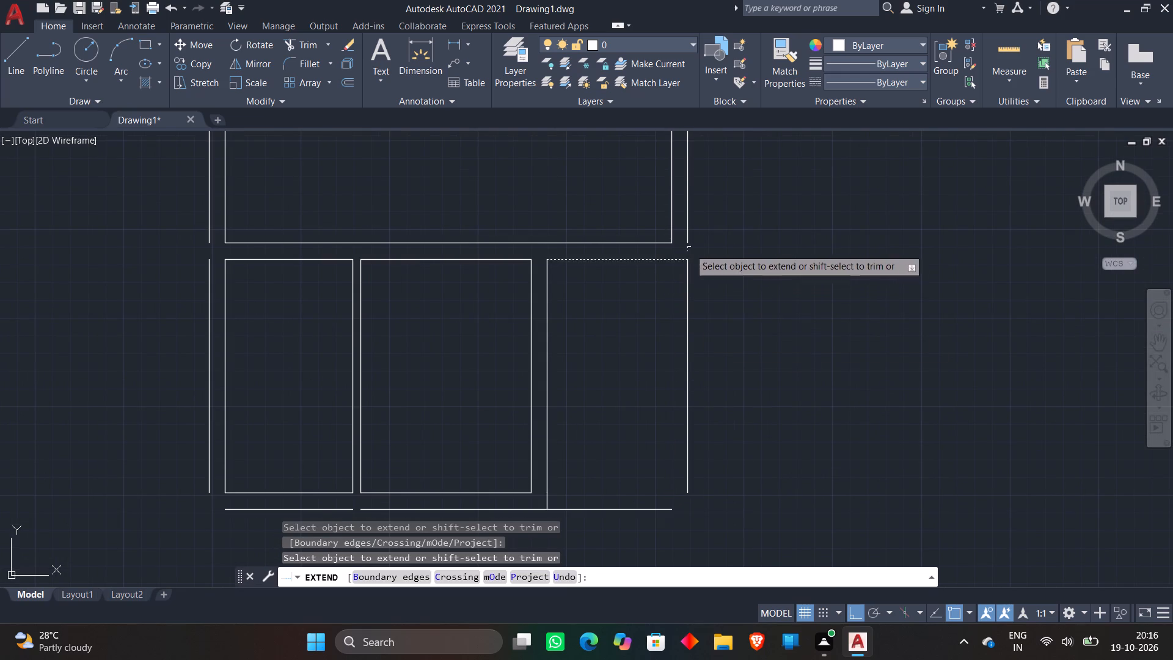
pyautogui.press('Escape')
# Fillet the right lower room's outer side line and bottom line into a square corner with radius 0.
pyautogui.press('f')
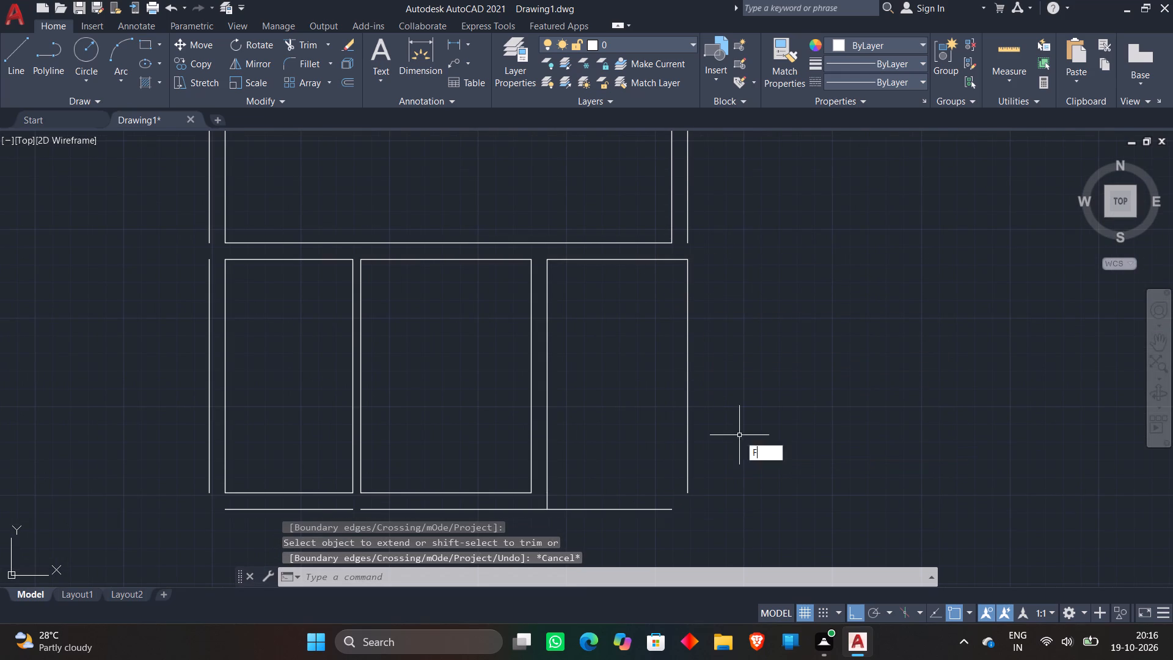
pyautogui.press('space')
pyautogui.click(690, 457)
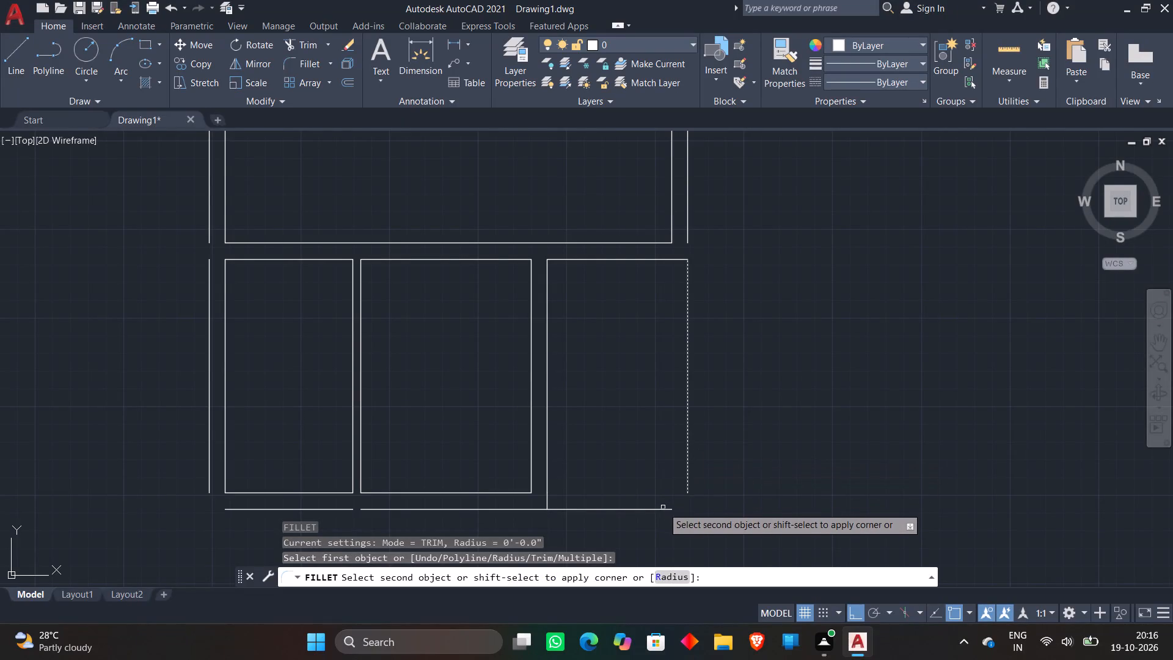
pyautogui.click(663, 509)
pyautogui.press('Escape')
# Offset the right lower room's bottom line 1' upward, and offset the resulting line another 1' upward.
pyautogui.press('o')
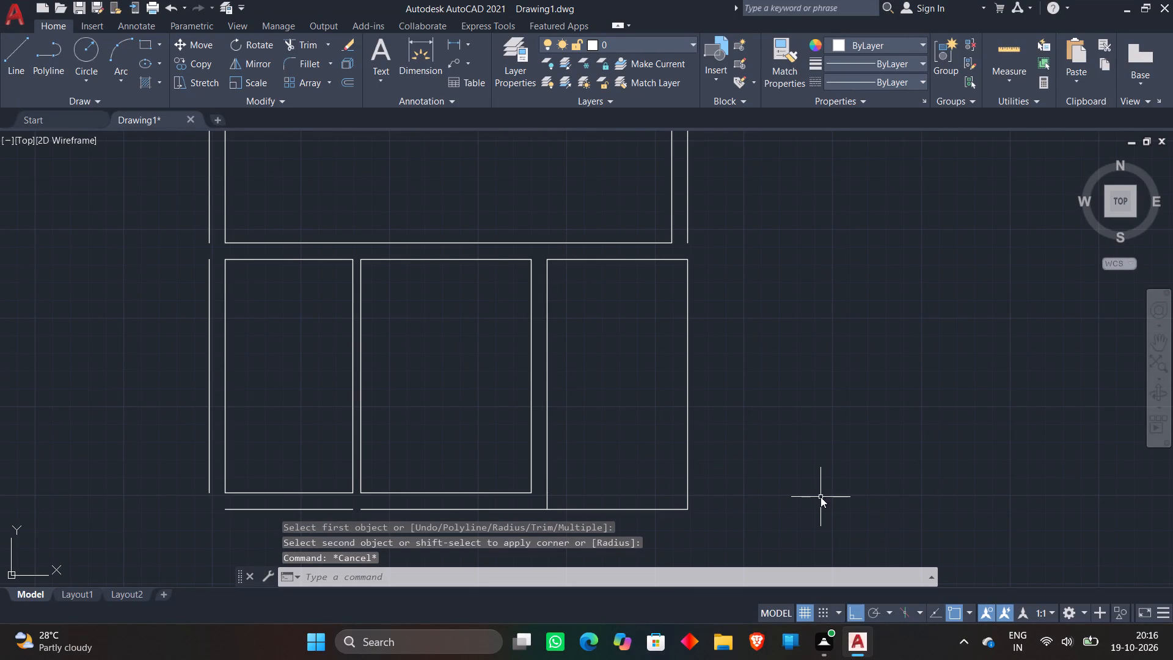
pyautogui.press('Return')
pyautogui.write("1'")
pyautogui.press('Return')
pyautogui.click(640, 508)
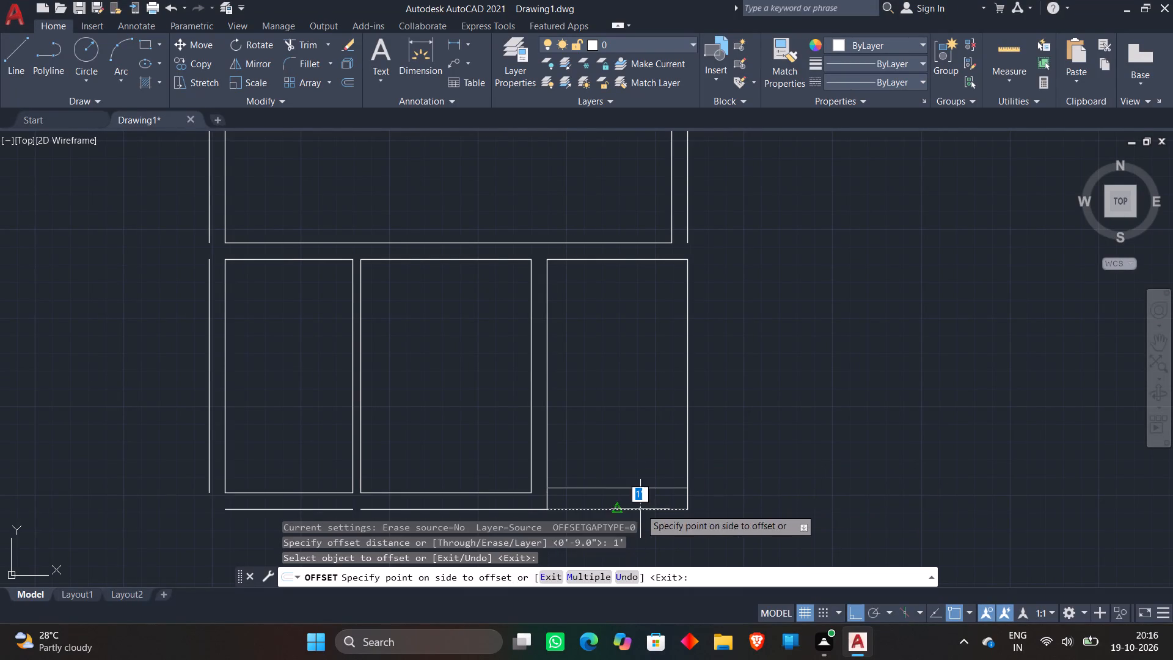
pyautogui.click(645, 490)
pyautogui.click(645, 488)
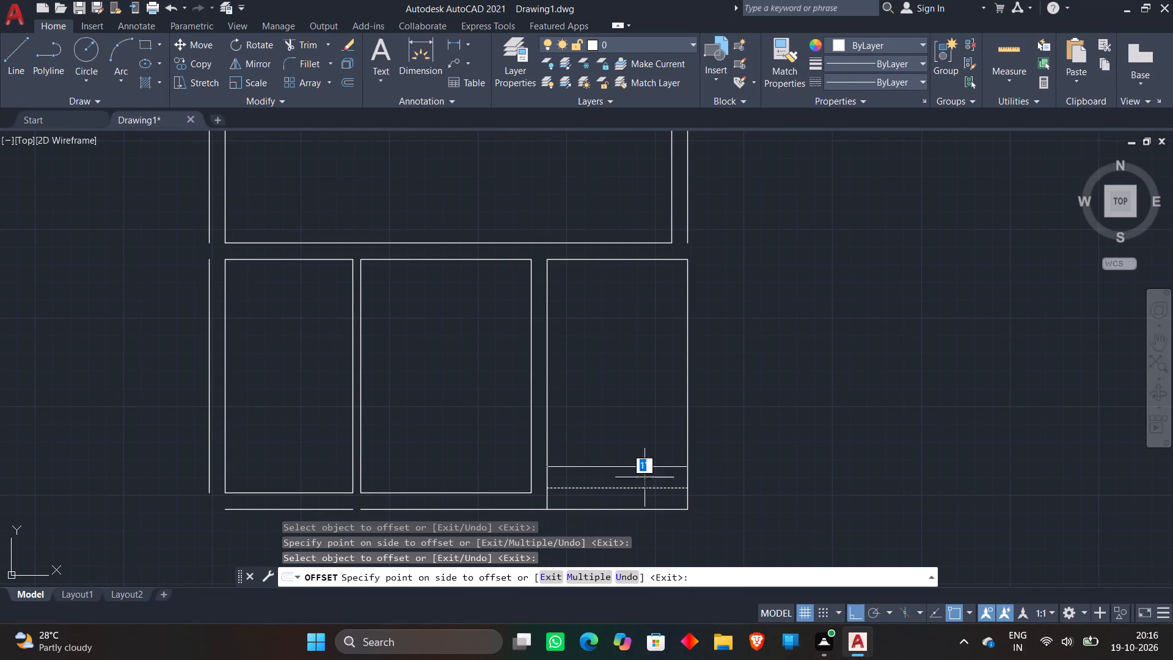
pyautogui.click(649, 435)
pyautogui.press('Escape')
# Extend the large upper room's right outer wall line down to the right lower room's top line.
pyautogui.scroll(-1, 729, 339)
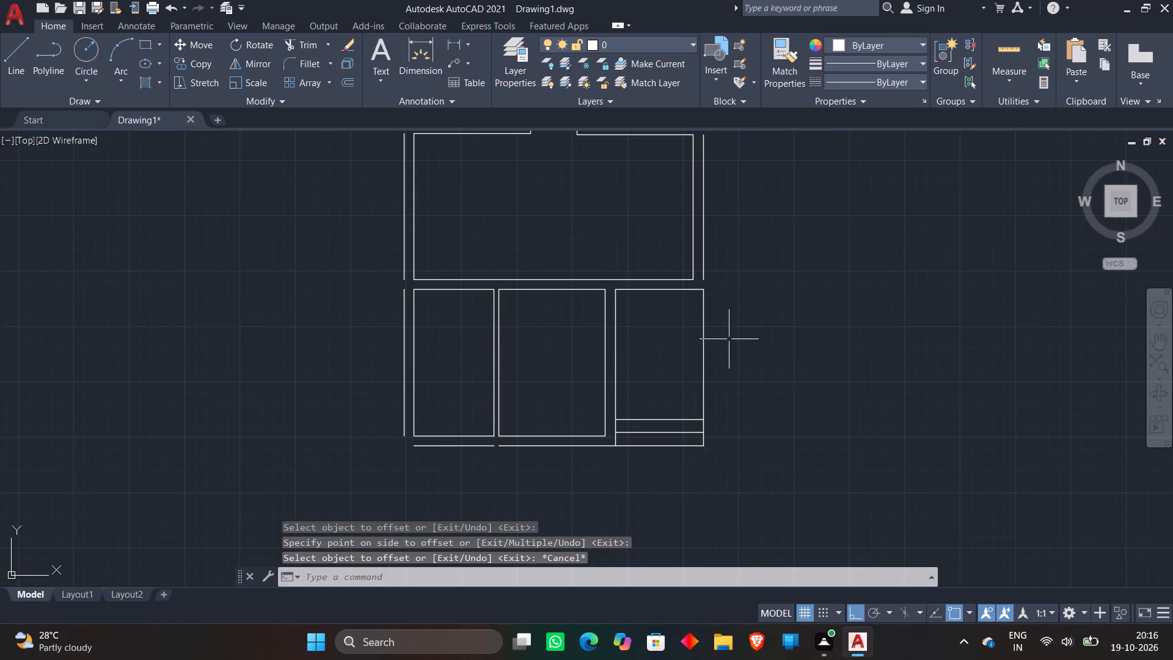
pyautogui.press('e')
pyautogui.press('x')
pyautogui.press('space')
pyautogui.click(704, 266)
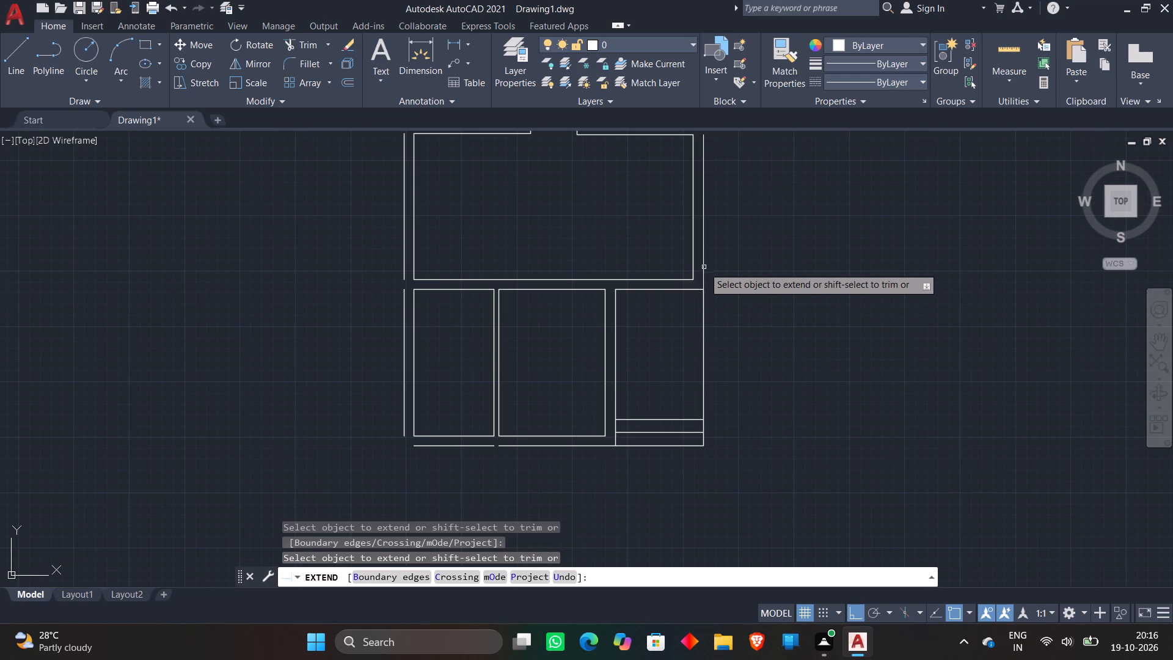
pyautogui.scroll(3, 729, 295)
pyautogui.scroll(-3, 729, 295)
pyautogui.press('Escape')
# Fillet the left lower room's outer side line and bottom outer line into a square corner.
pyautogui.scroll(-1, 729, 295)
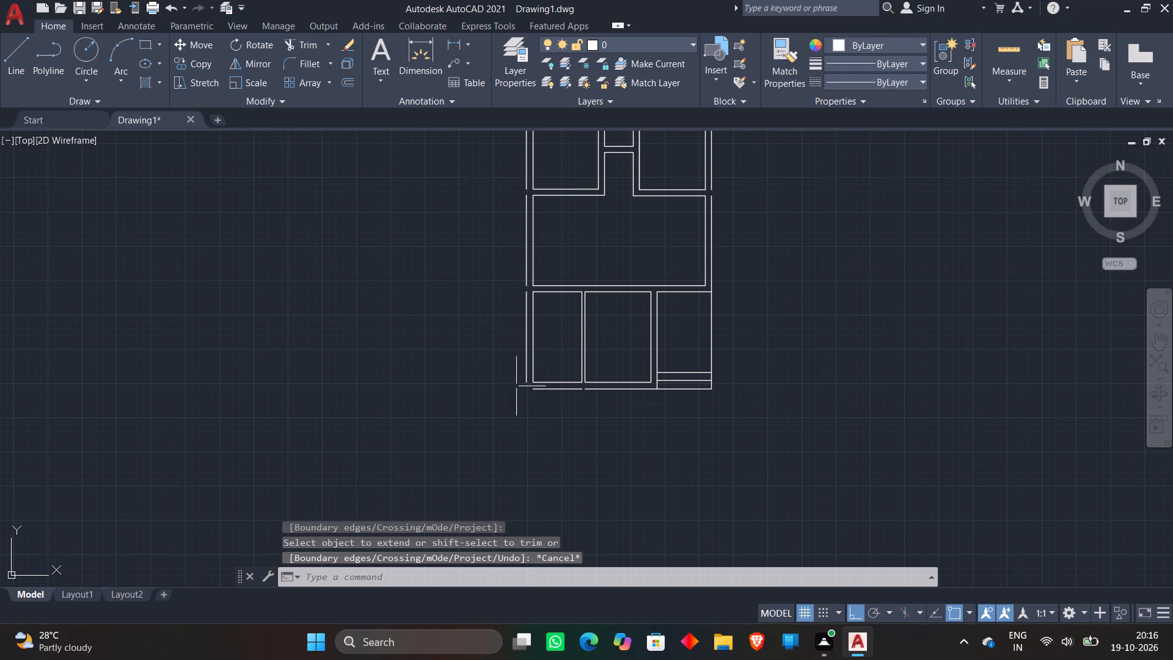
pyautogui.scroll(2, 521, 358)
pyautogui.write('F')
pyautogui.press('space')
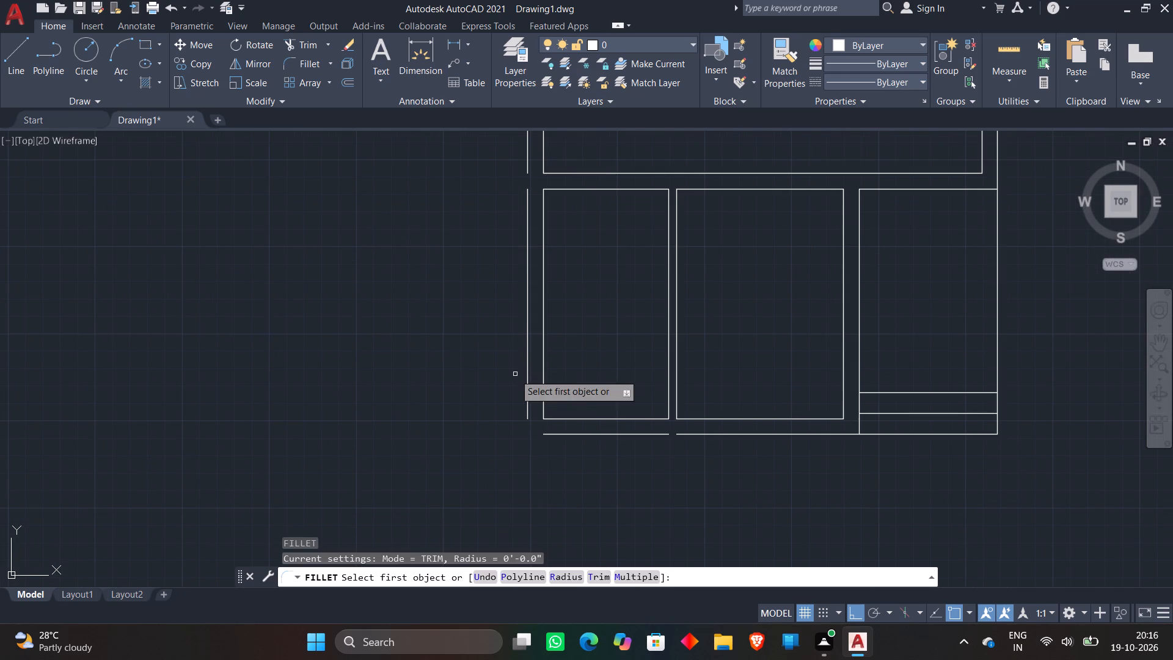
pyautogui.click(525, 397)
pyautogui.click(550, 435)
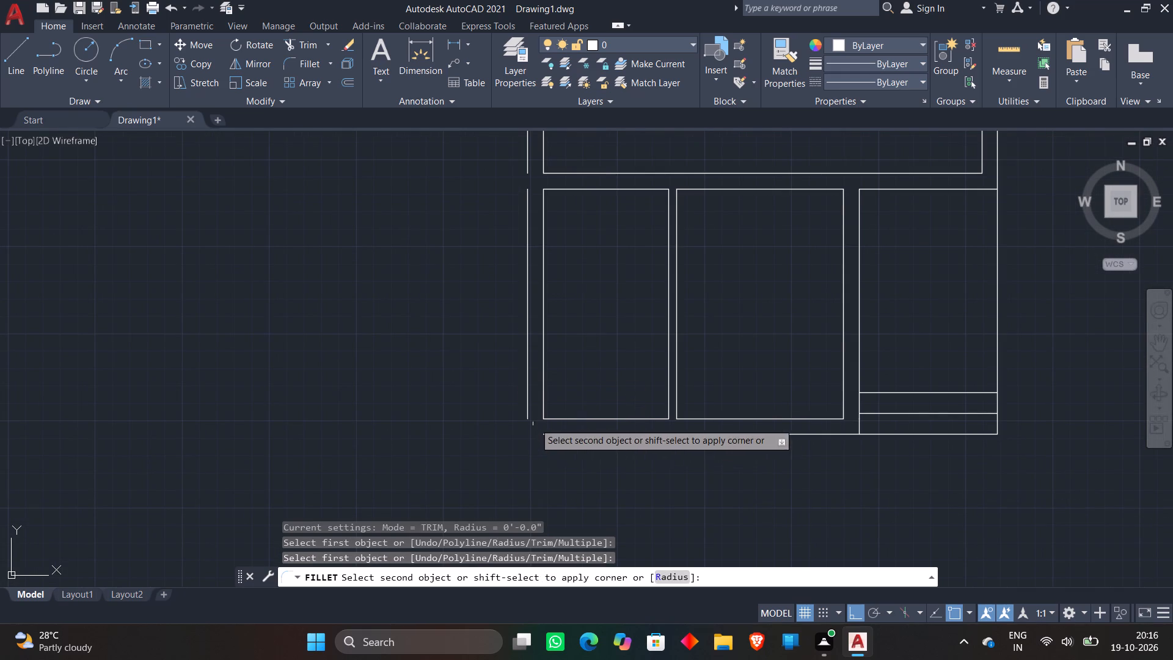
pyautogui.click(526, 402)
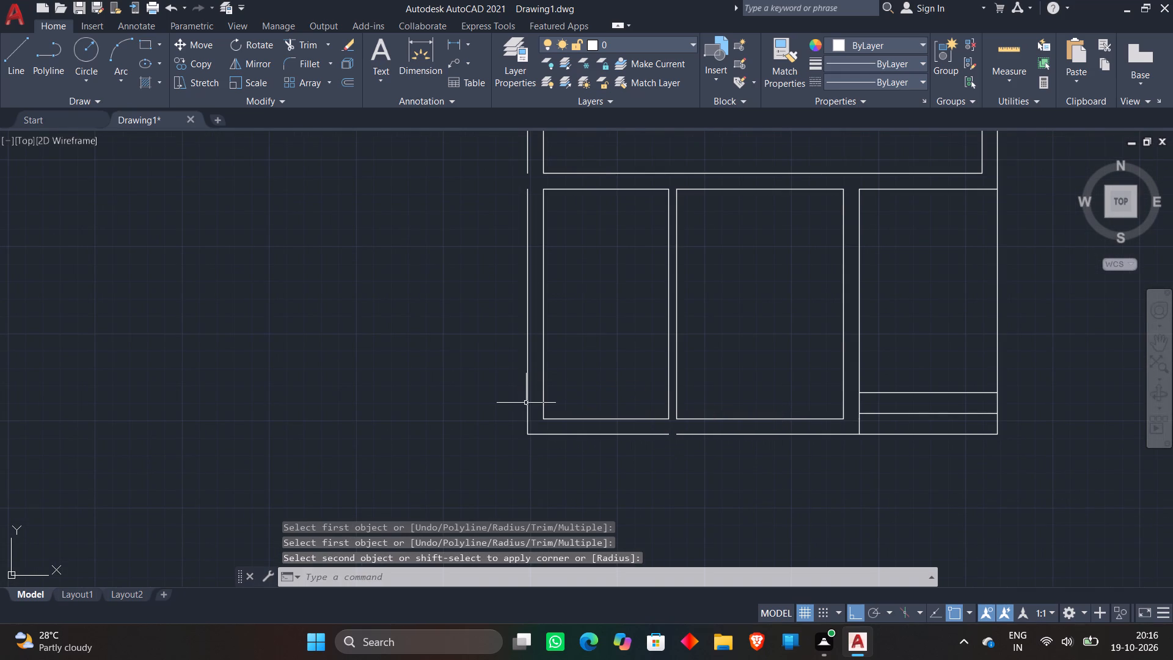
pyautogui.press('Escape')
# Extend the outer wall lines to close the gaps in the plan's bottom wall and along its left wall.
pyautogui.write('EX')
pyautogui.press('space')
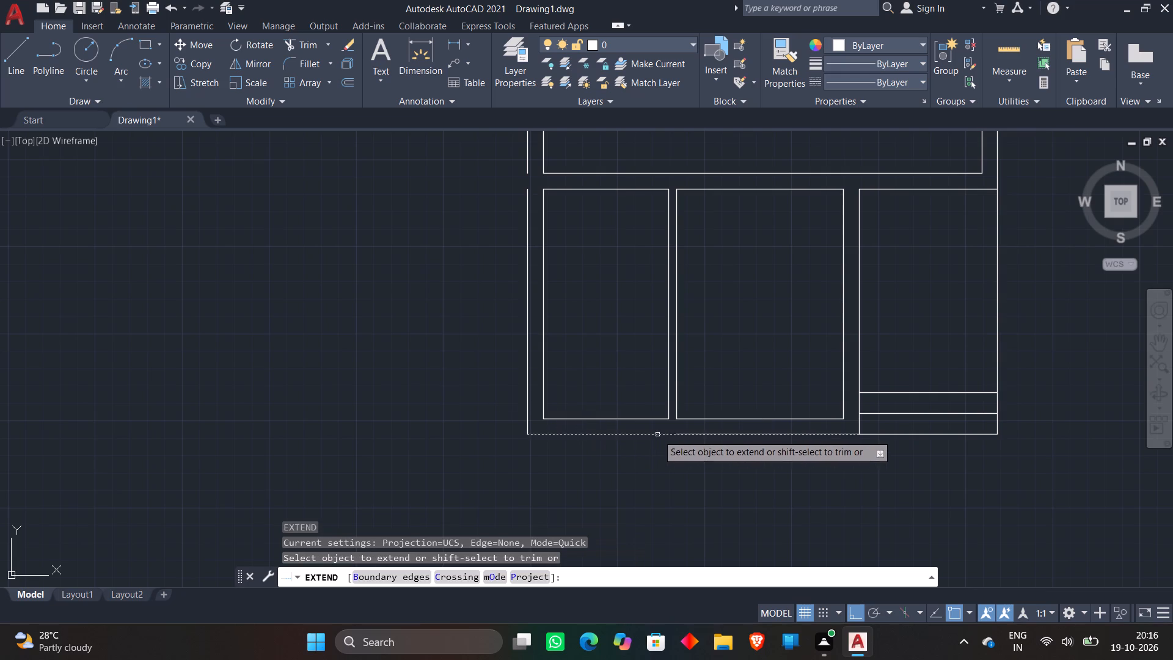
pyautogui.click(659, 433)
pyautogui.scroll(-1, 571, 499)
pyautogui.click(546, 290)
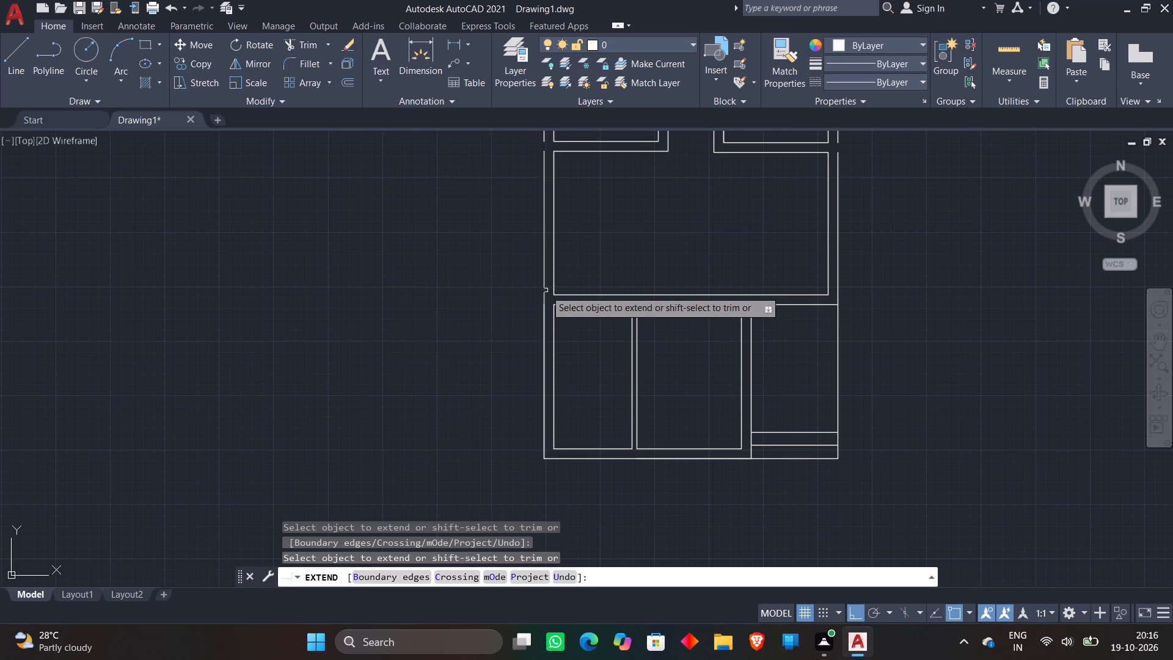
pyautogui.moveTo(485, 329); pyautogui.dragTo(491, 577, button='middle')
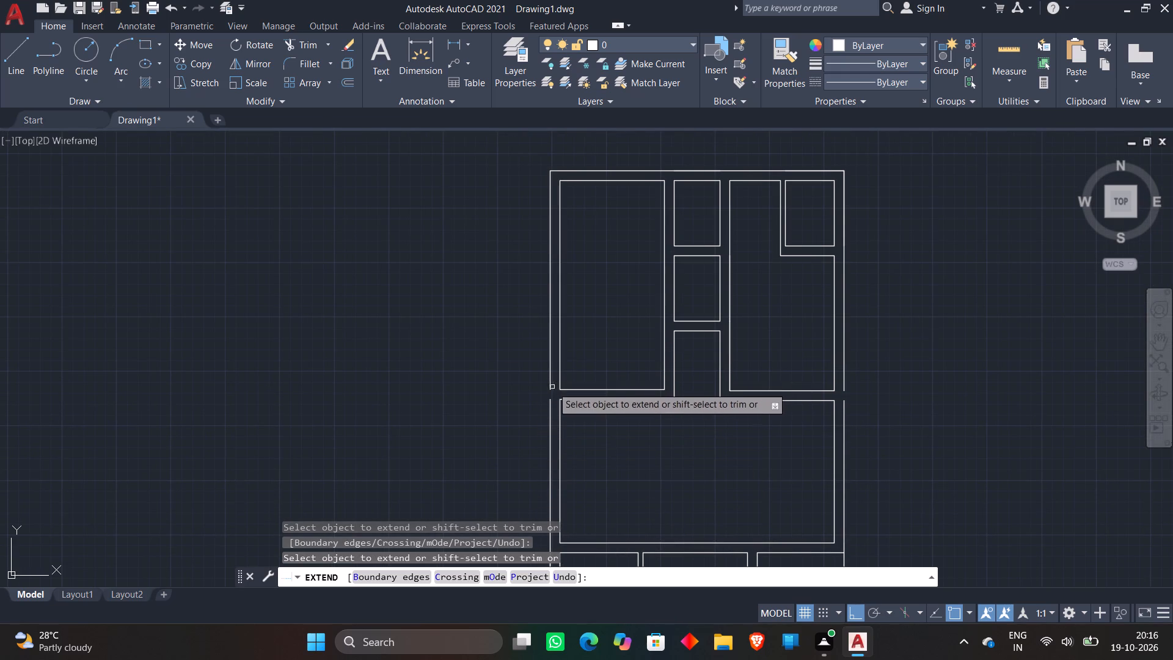
pyautogui.click(549, 402)
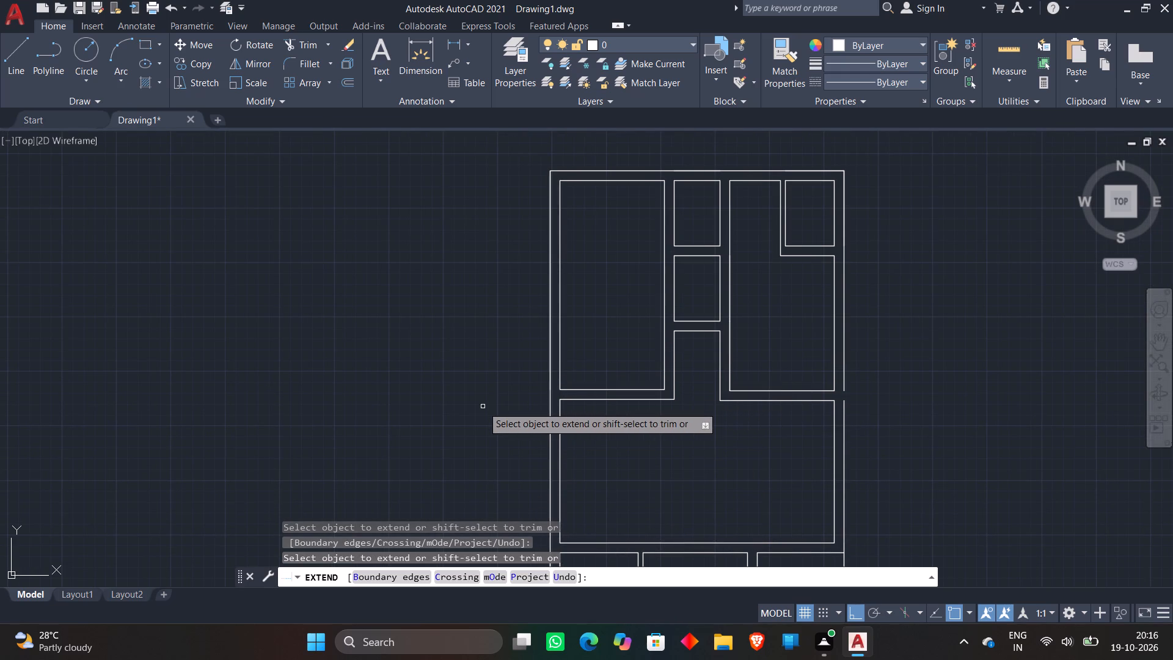
pyautogui.press('Escape')
# Extend the right outer wall line to close the gap beside the large middle room's top corner.
pyautogui.write('EX')
pyautogui.press('space')
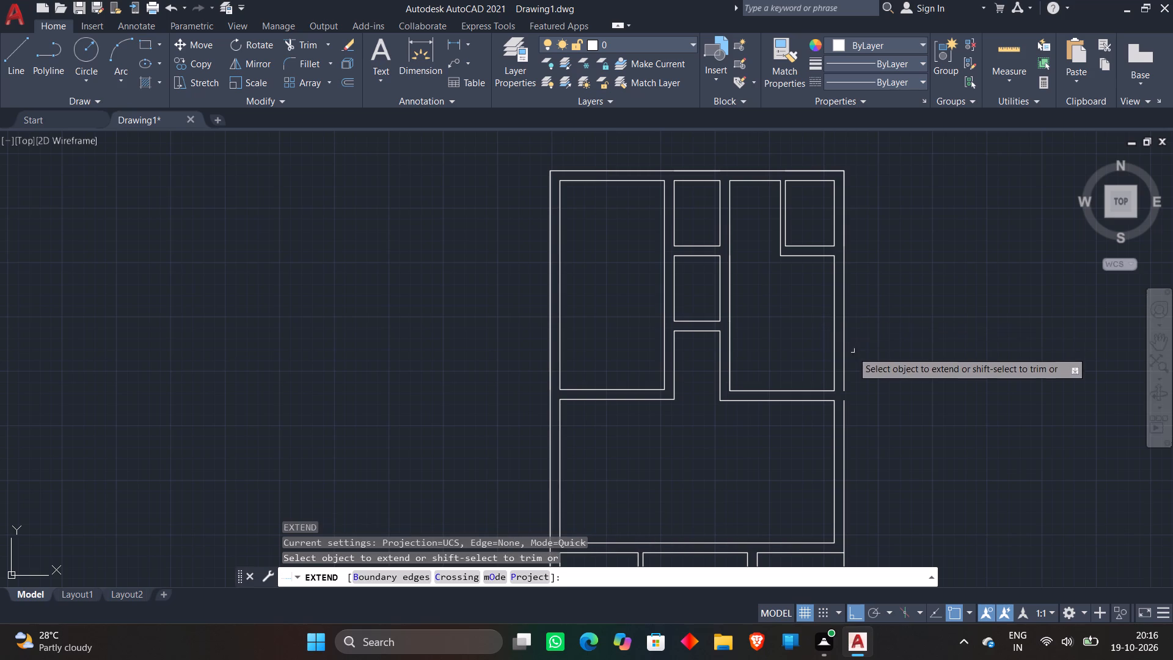
pyautogui.moveTo(847, 391); pyautogui.dragTo(847, 397)
pyautogui.click(845, 405)
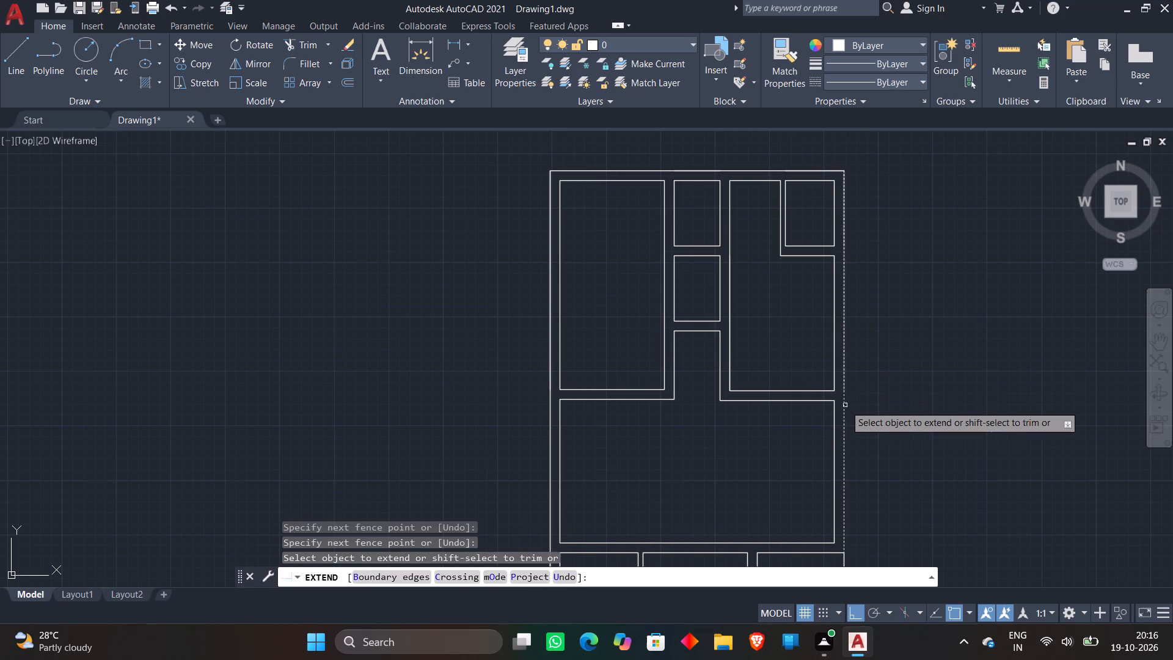
pyautogui.click(844, 403)
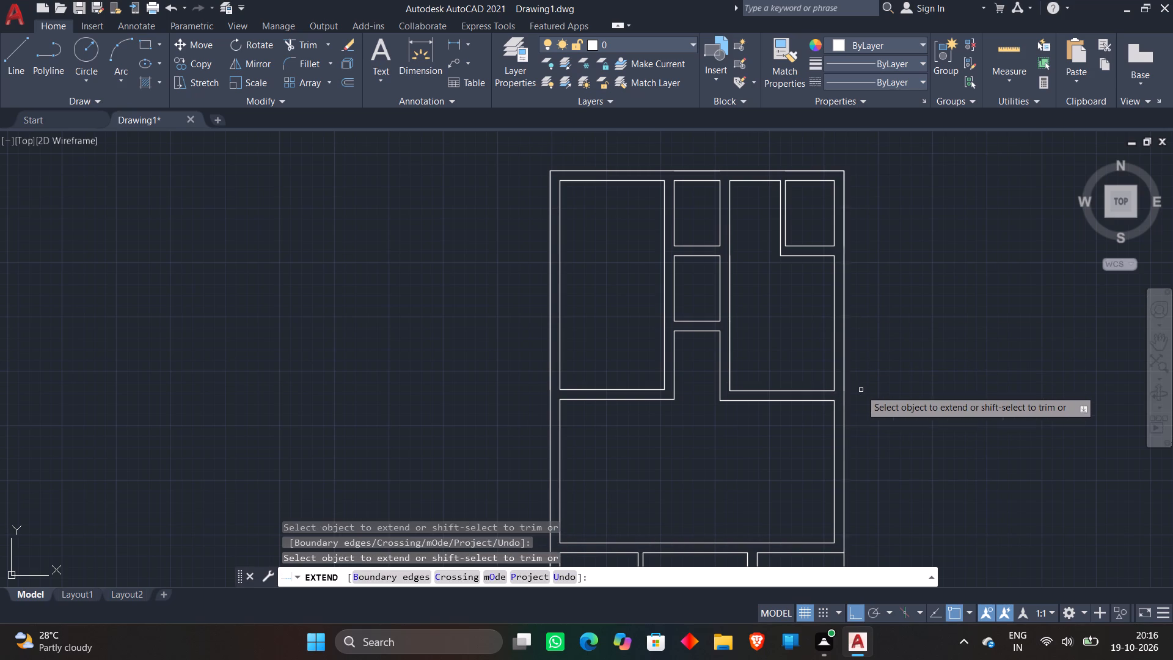
pyautogui.scroll(-3, 861, 390)
pyautogui.press('Escape')
# Draw a three-sided outline from the plan's bottom-right outer corner: 11' down, 10'9" left, and 11' up to the bottom wall.
pyautogui.moveTo(825, 519); pyautogui.dragTo(661, 499, button='middle')
pyautogui.scroll(3, 648, 461)
pyautogui.press('l')
pyautogui.press('Return')
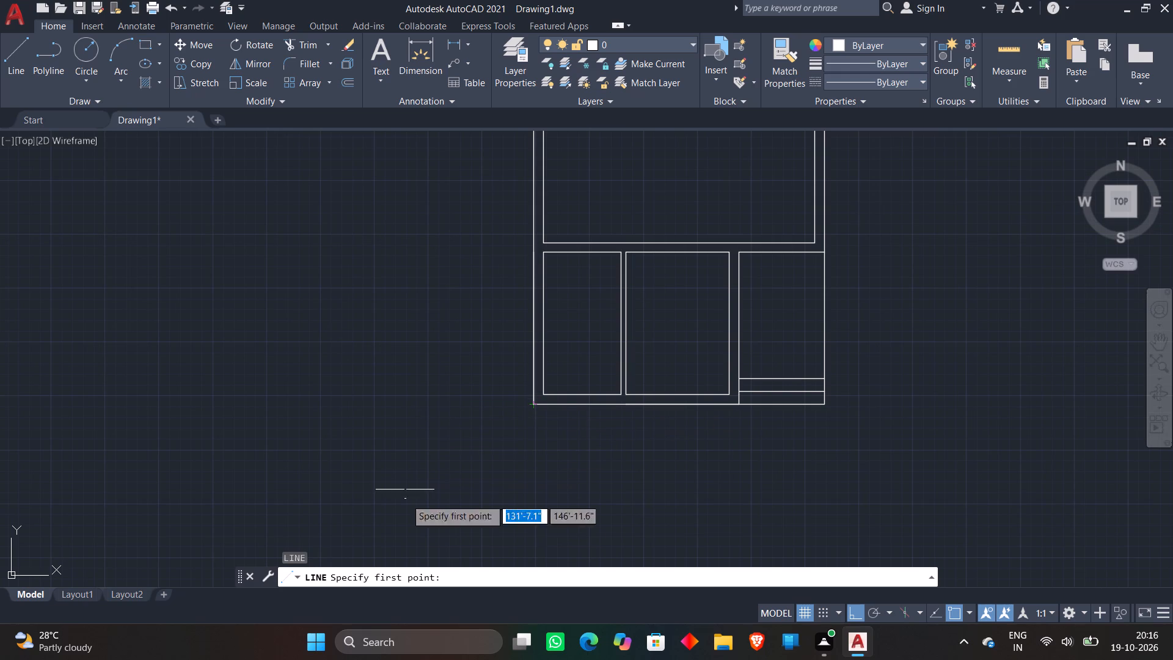
pyautogui.click(823, 408)
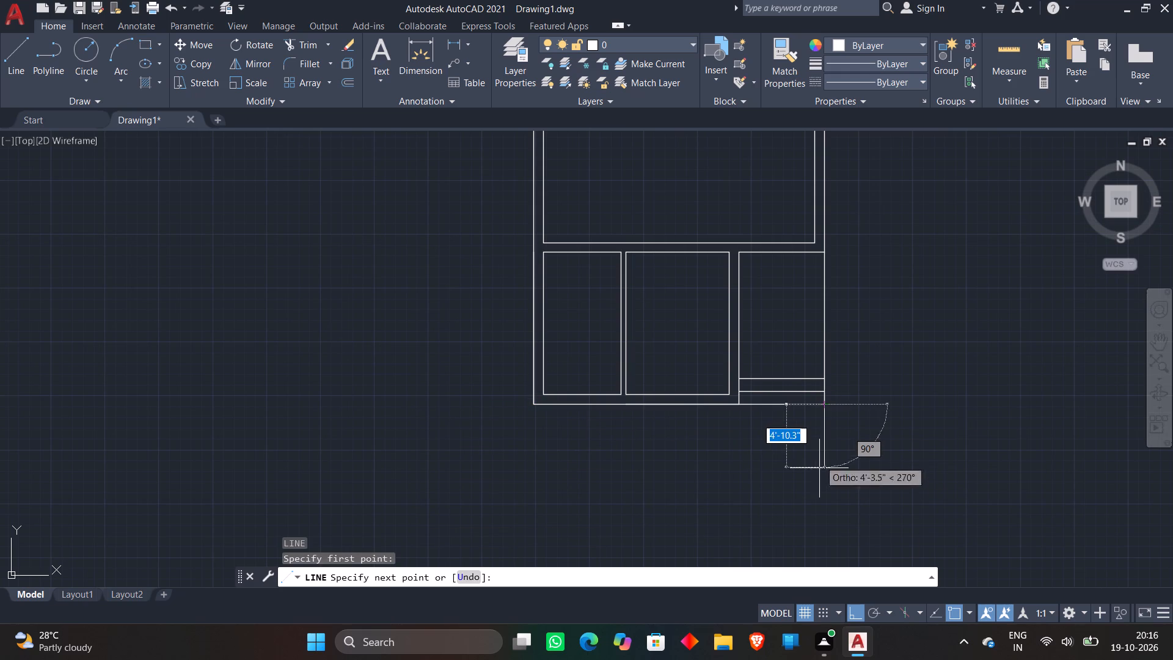
pyautogui.write("11'")
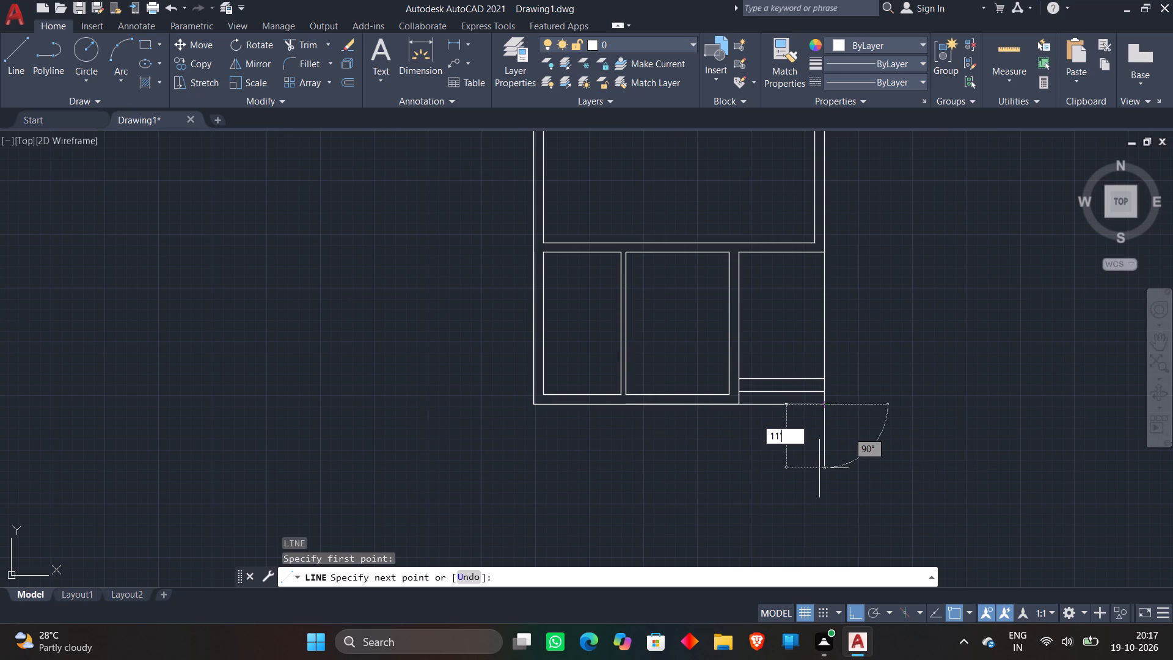
pyautogui.press('Return')
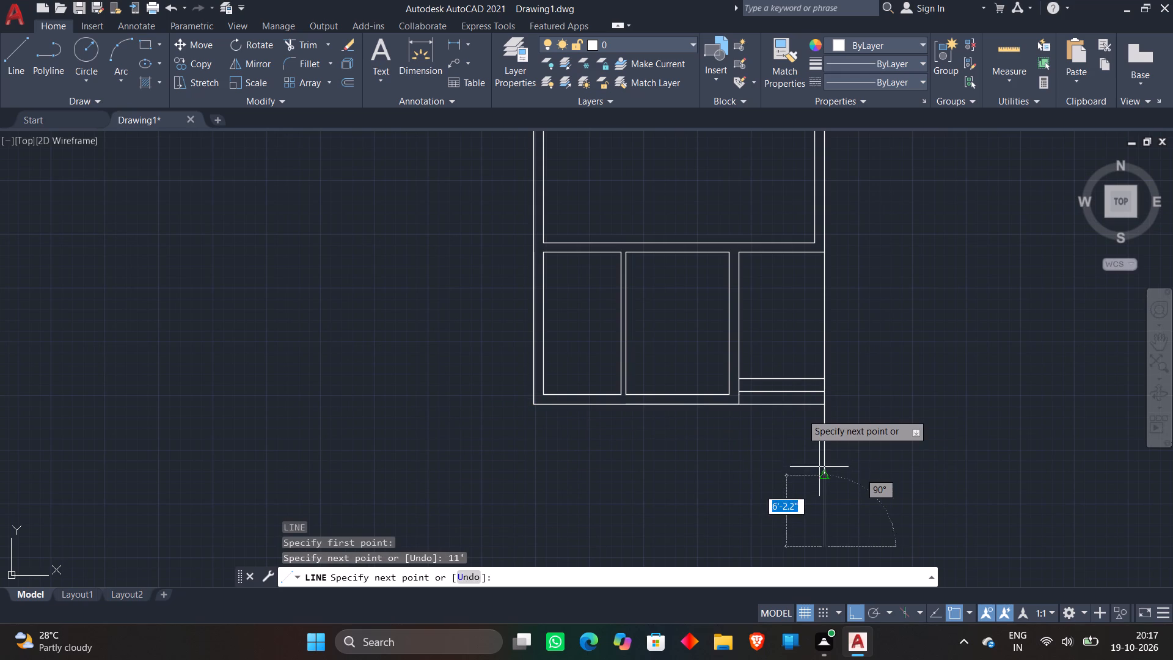
pyautogui.moveTo(635, 505); pyautogui.dragTo(632, 505, button='middle')
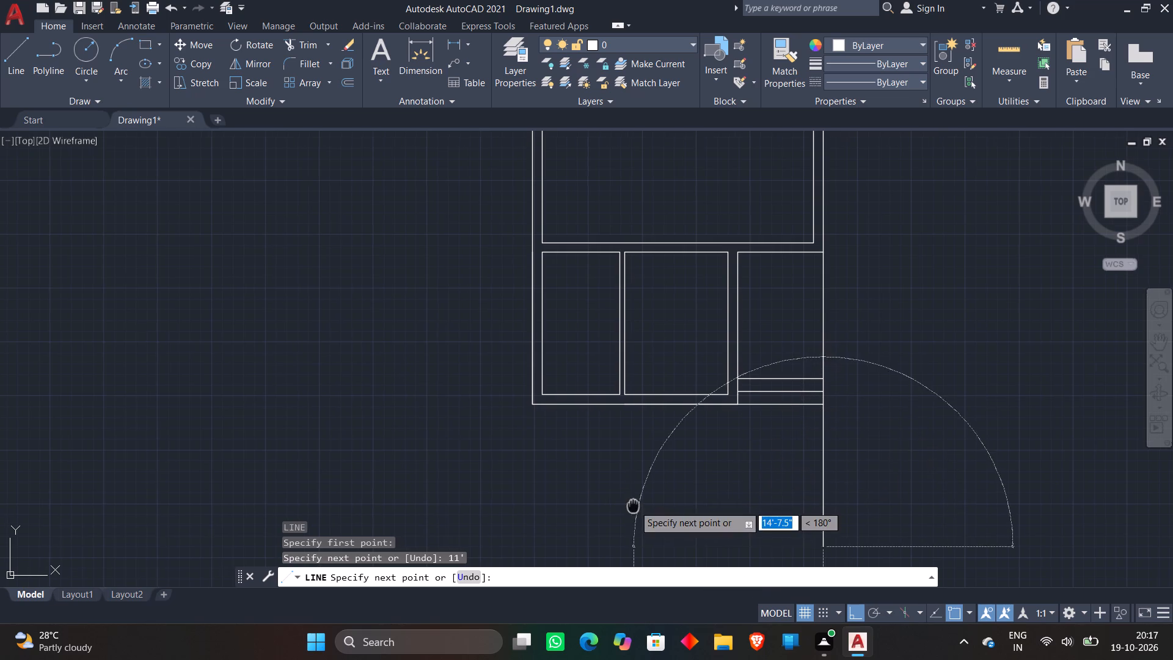
pyautogui.moveTo(632, 505); pyautogui.dragTo(555, 457, button='middle')
pyautogui.write("10'9")
pyautogui.hotkey('shift', '"')
pyautogui.press('Return')
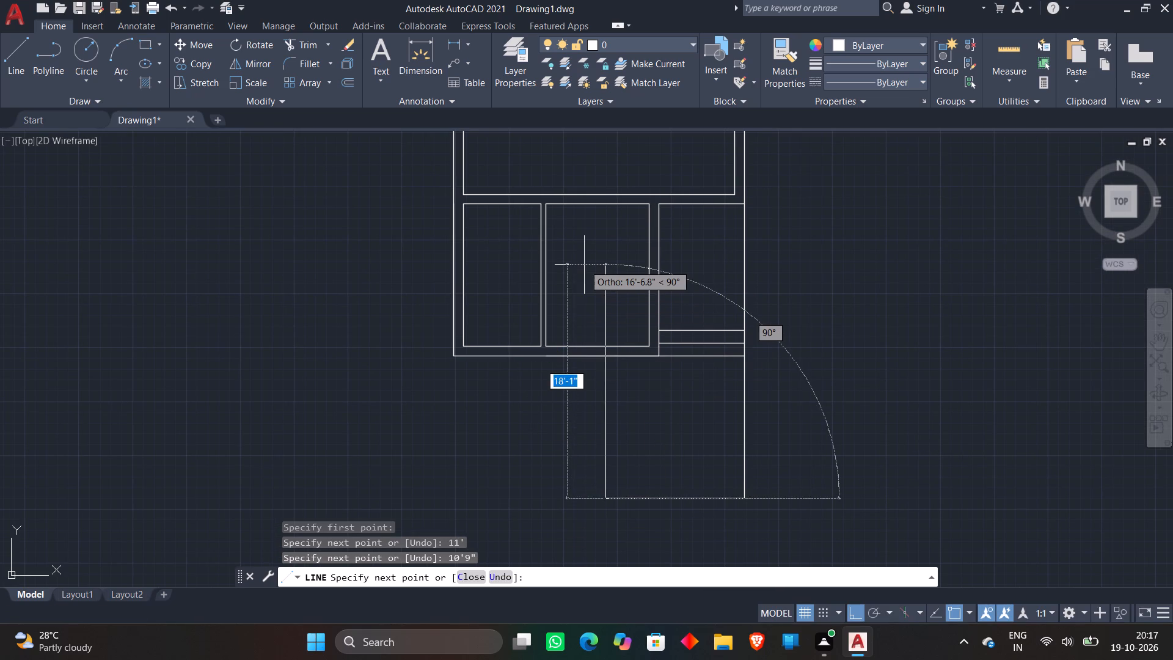
pyautogui.write("11'")
pyautogui.press('Return')
pyautogui.press('Escape')
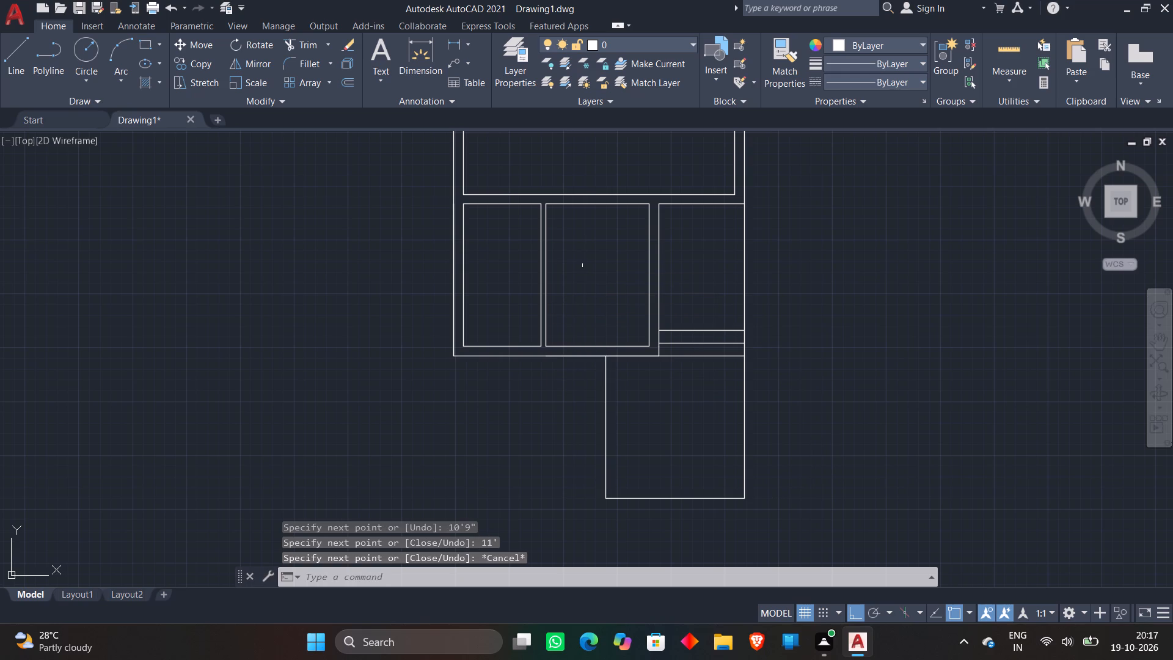
# Offset the bottom outer wall line of the left lower rooms 6' downward.
pyautogui.press('o')
pyautogui.press('Return')
pyautogui.write("6'")
pyautogui.press('Return')
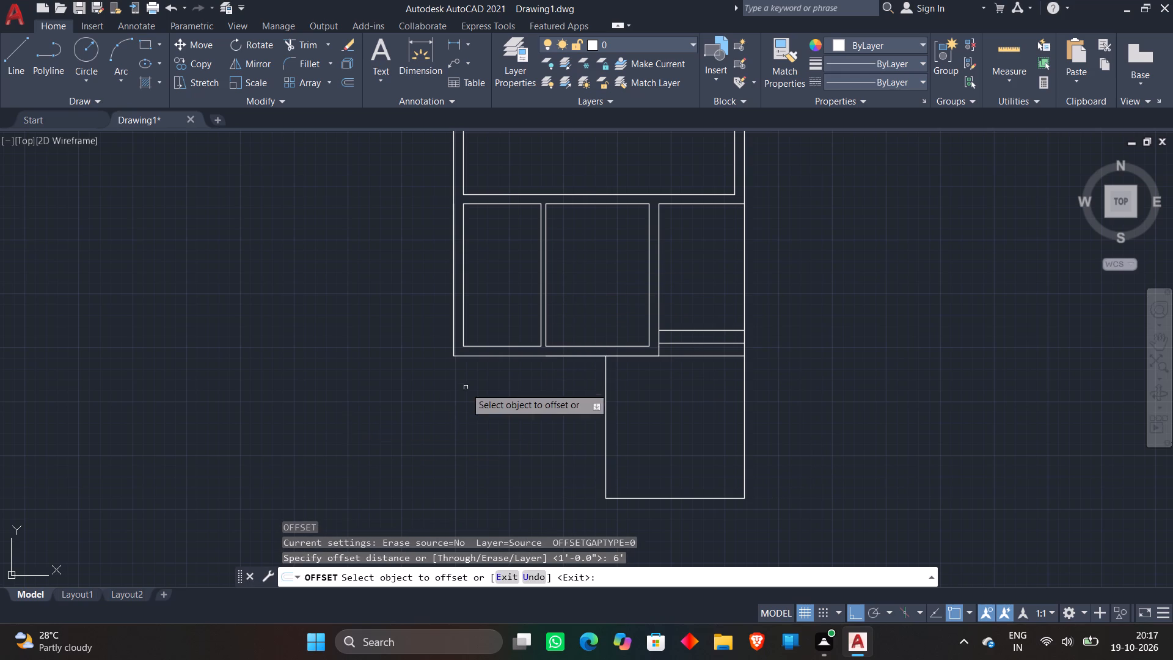
pyautogui.click(498, 357)
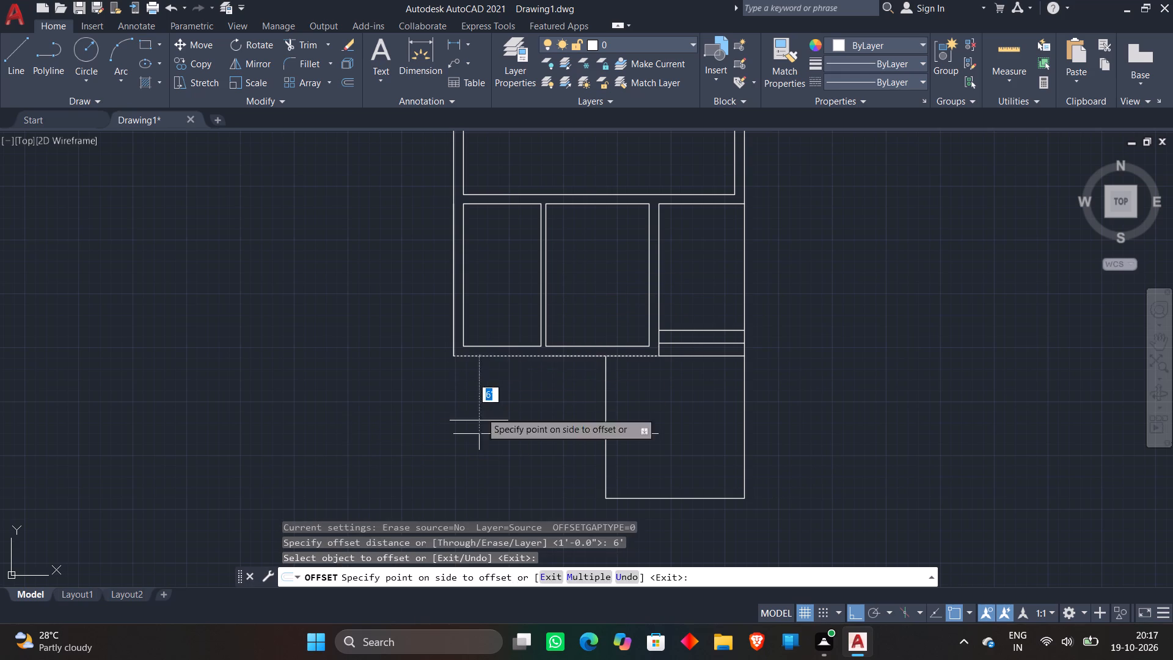
pyautogui.click(476, 455)
pyautogui.press('Escape')
# Trim off the part of the 6' offset line that runs inside the 10'9" by 11' outline.
pyautogui.write('TR')
pyautogui.press('space')
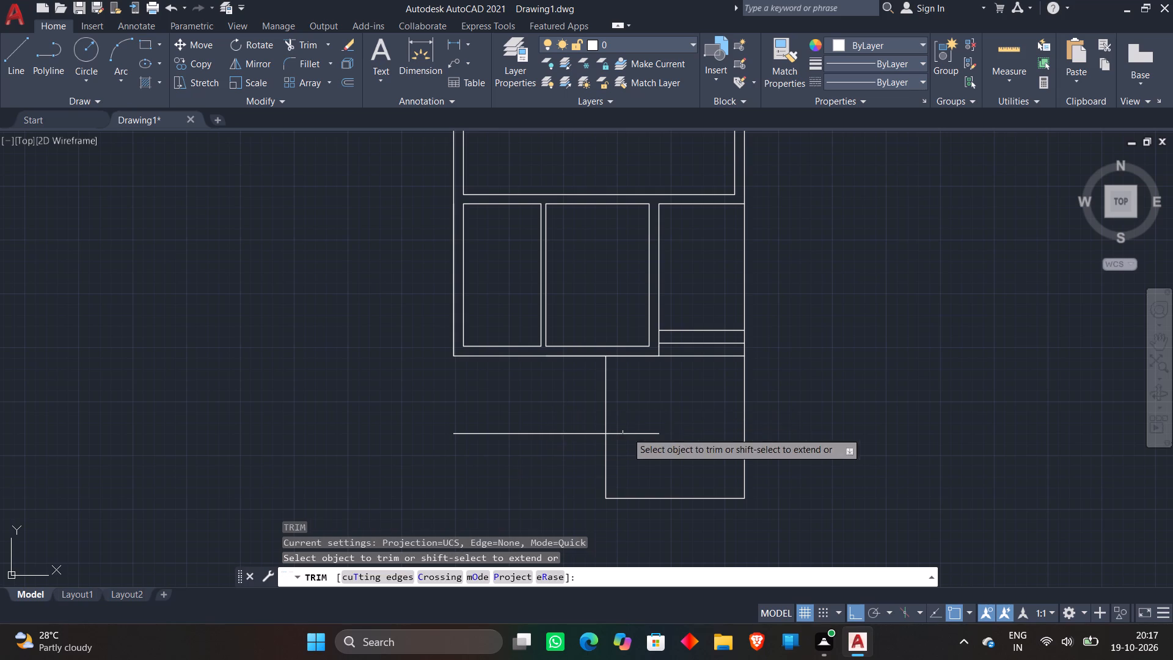
pyautogui.click(635, 420)
pyautogui.click(629, 446)
pyautogui.press('Escape')
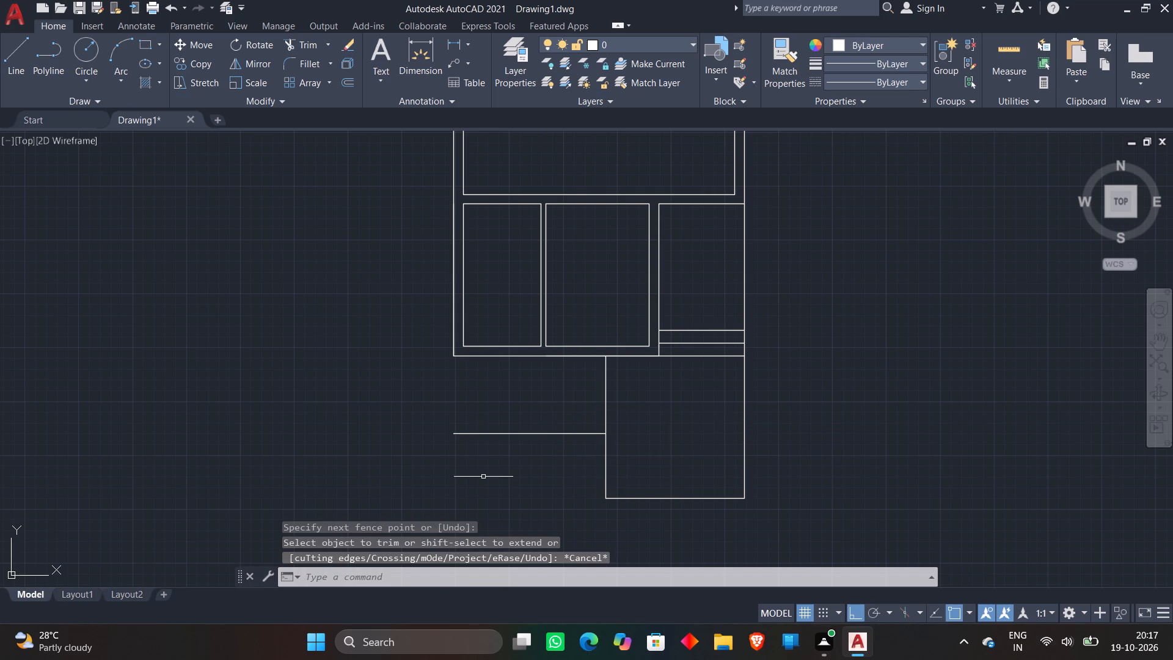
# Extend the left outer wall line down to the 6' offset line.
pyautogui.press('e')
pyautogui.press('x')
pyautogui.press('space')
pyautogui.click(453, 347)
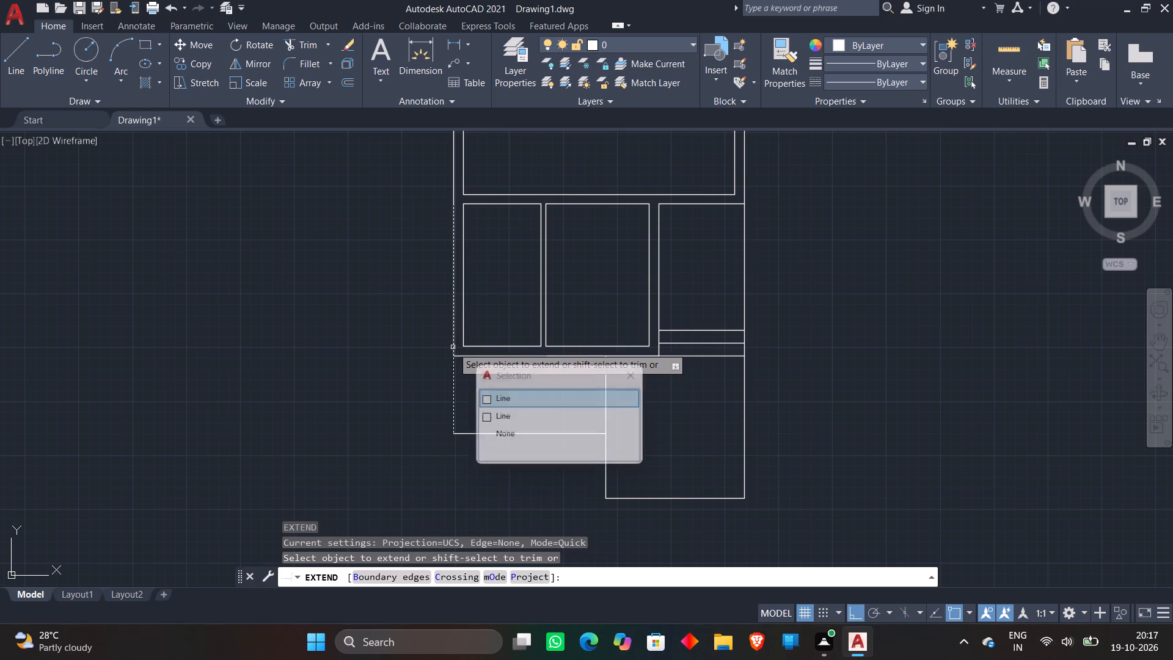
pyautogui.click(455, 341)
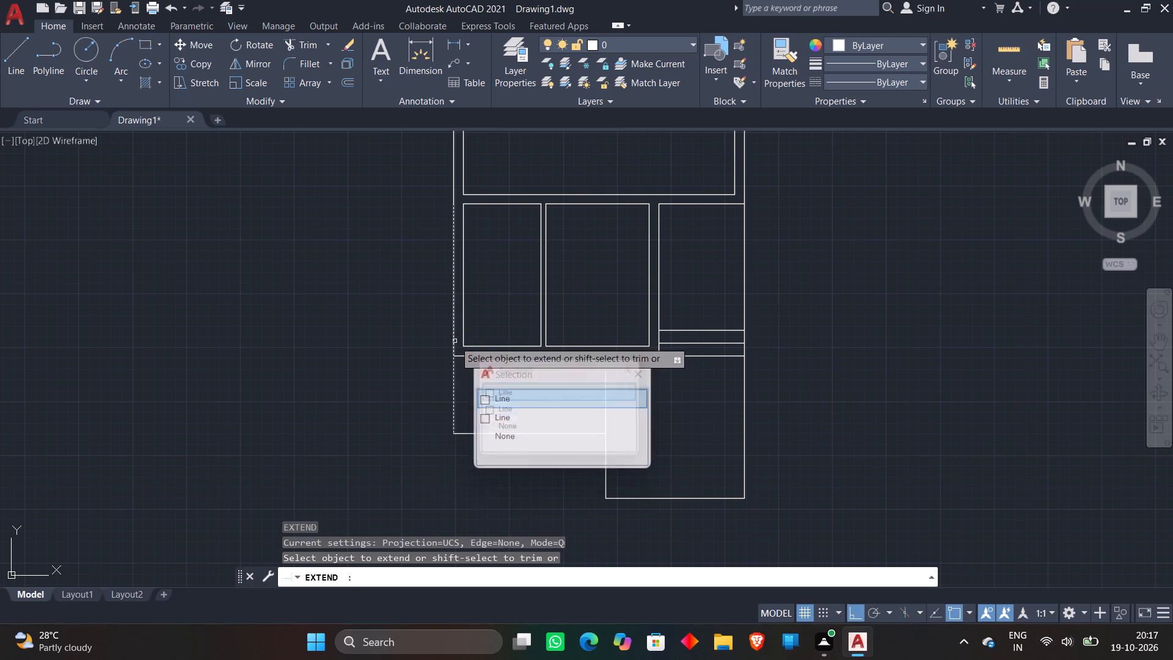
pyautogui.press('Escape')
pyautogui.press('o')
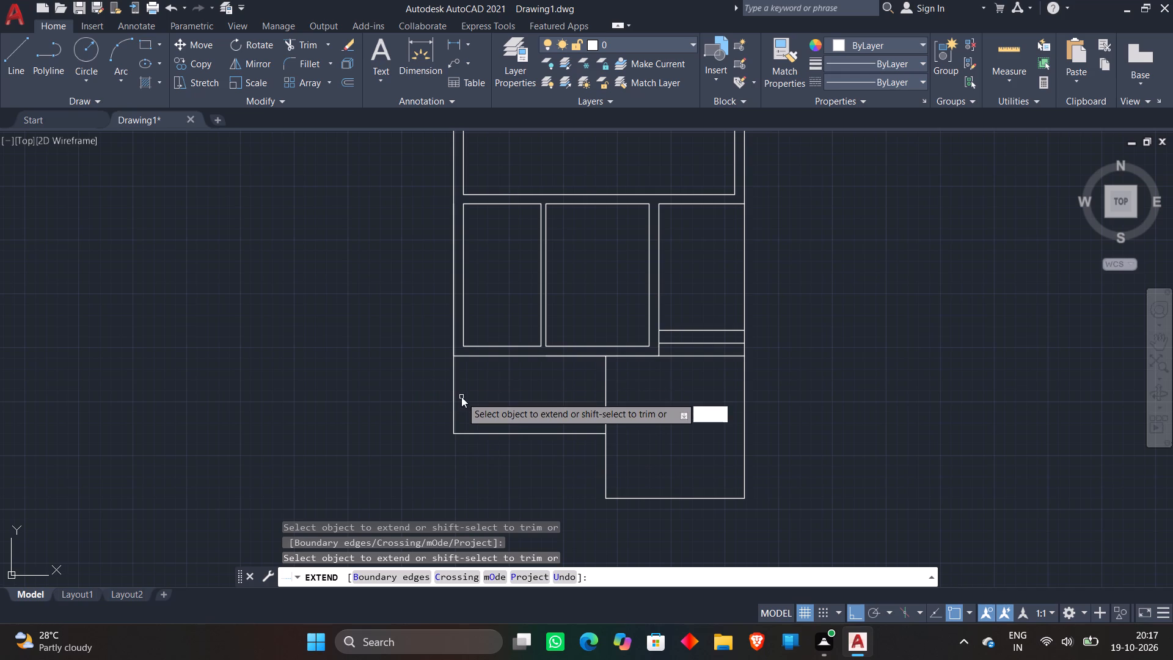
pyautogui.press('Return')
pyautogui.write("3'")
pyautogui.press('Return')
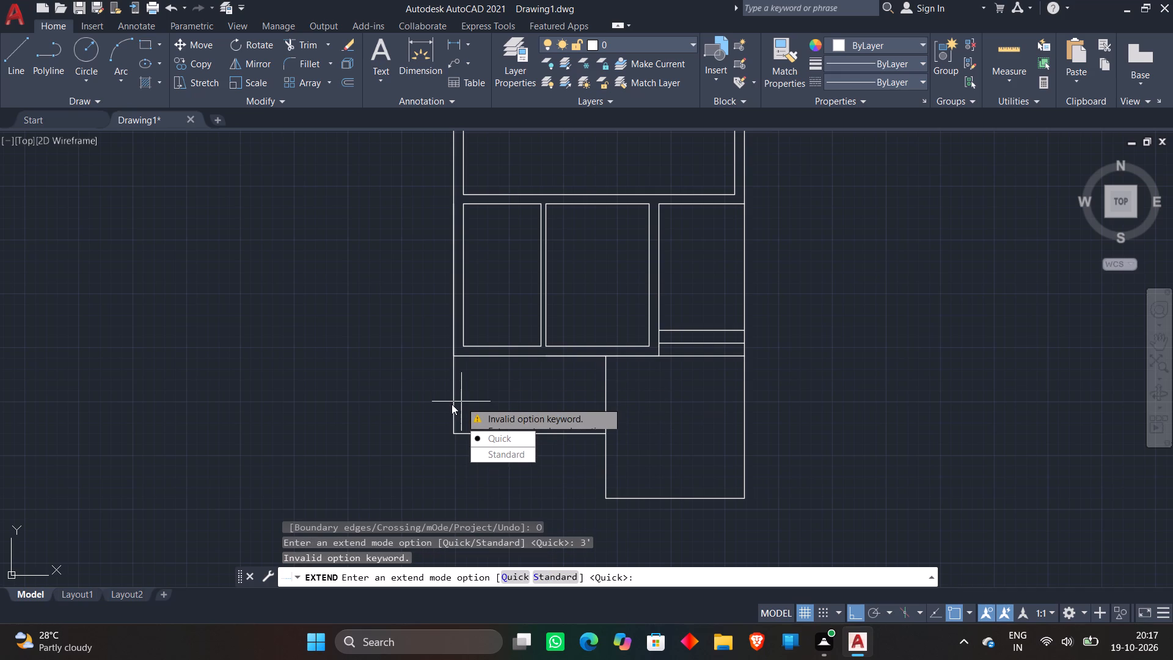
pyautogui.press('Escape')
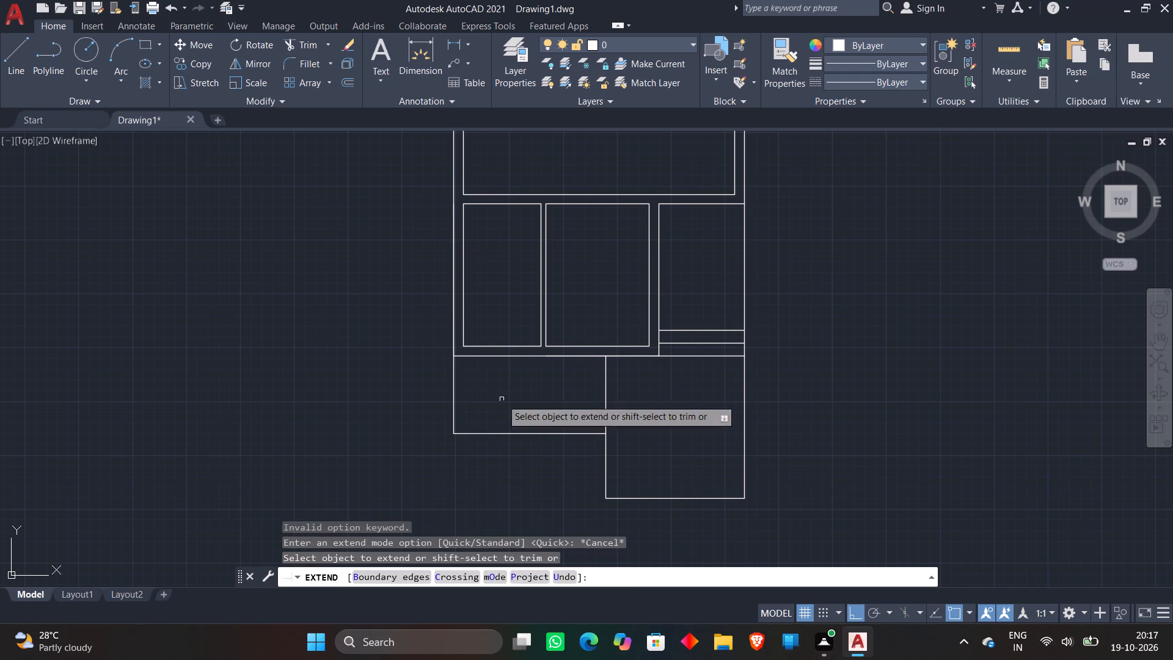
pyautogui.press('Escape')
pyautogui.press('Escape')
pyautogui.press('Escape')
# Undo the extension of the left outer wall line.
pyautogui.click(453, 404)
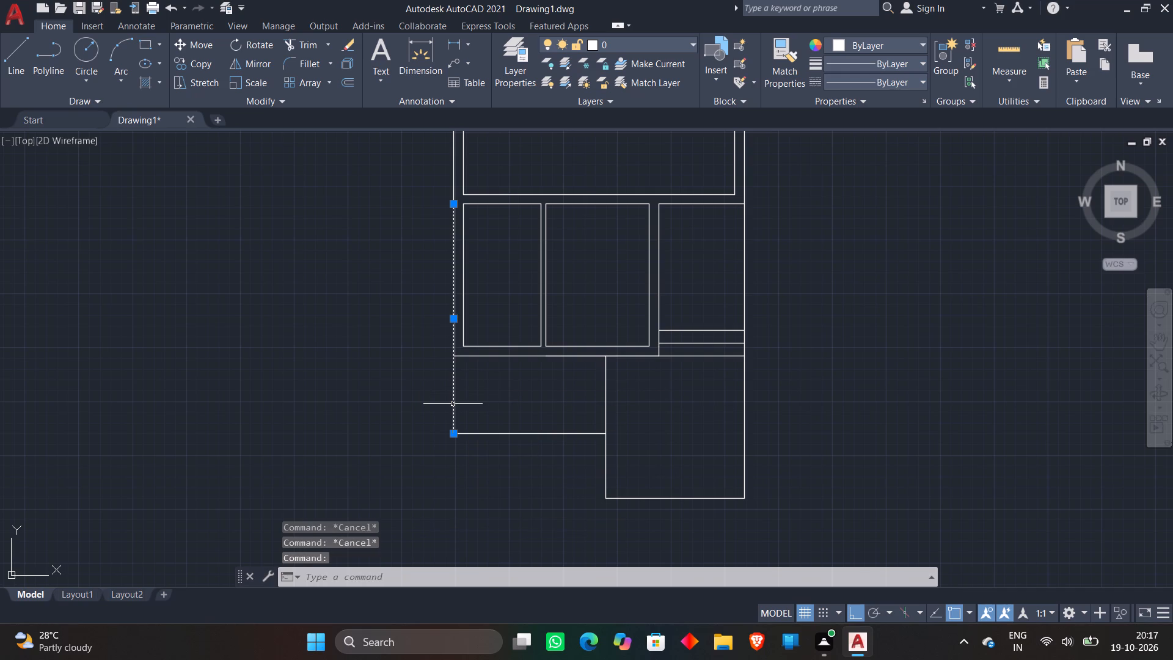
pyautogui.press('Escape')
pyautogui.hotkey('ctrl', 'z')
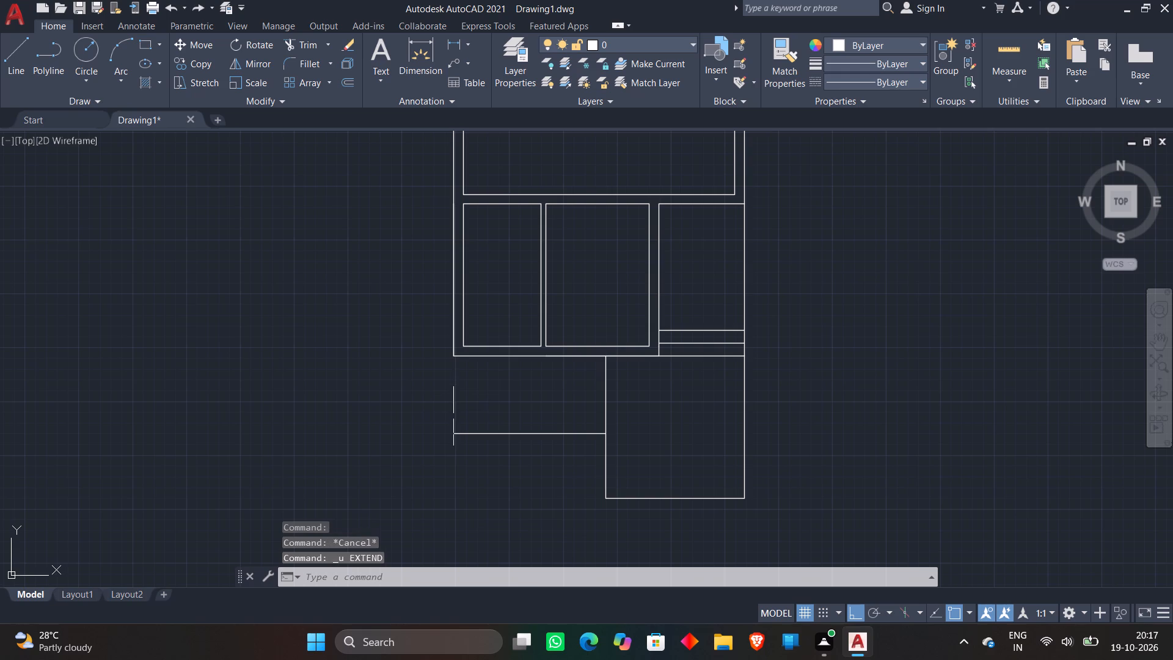
# Draw a separate vertical line from the plan's bottom-left outer corner down to the left end of the 6' offset line.
pyautogui.press('l')
pyautogui.press('Return')
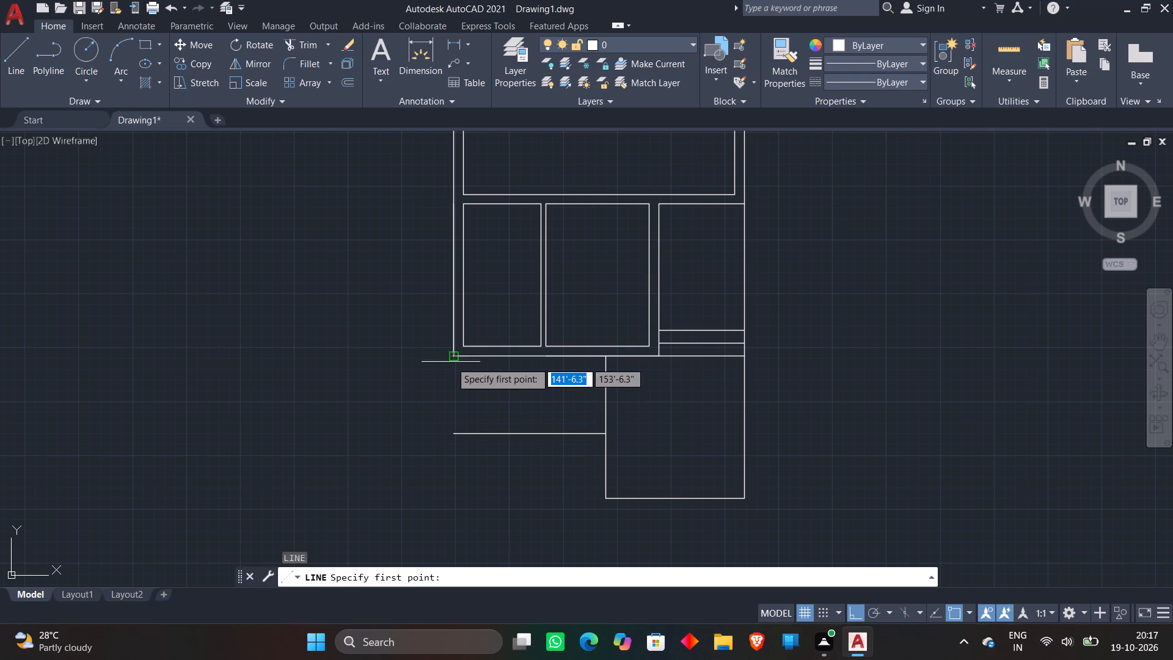
pyautogui.click(451, 358)
pyautogui.click(456, 437)
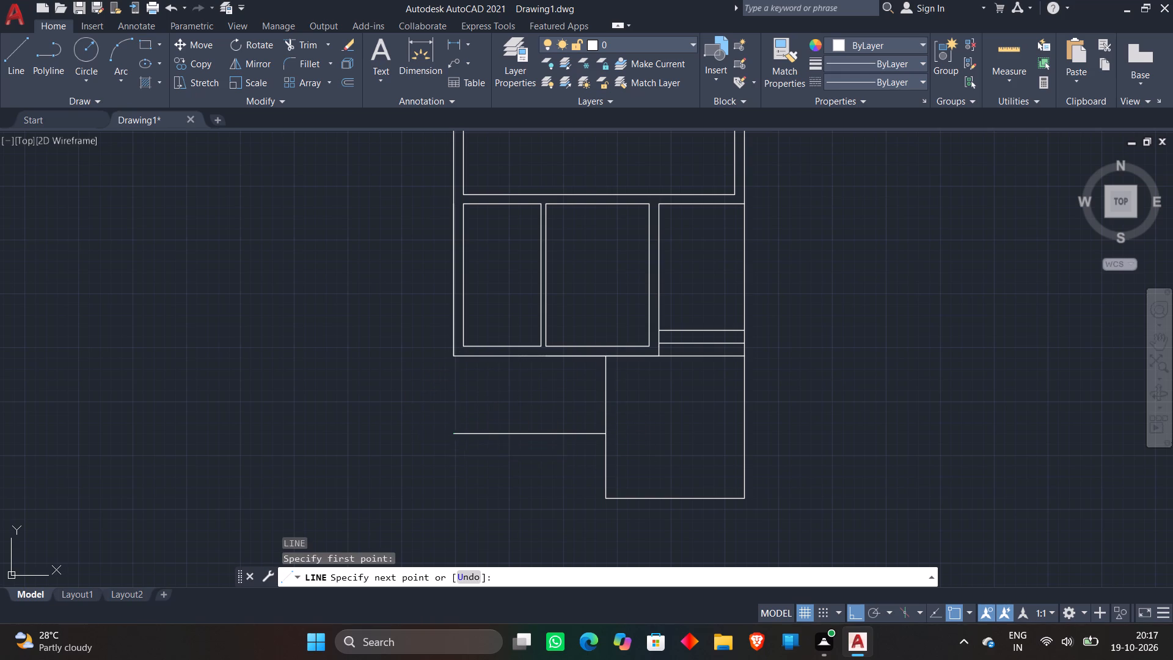
pyautogui.press('Escape')
# Offset the vertical line at the left end of the space below the rooms 3' inward.
pyautogui.press('o')
pyautogui.press('Return')
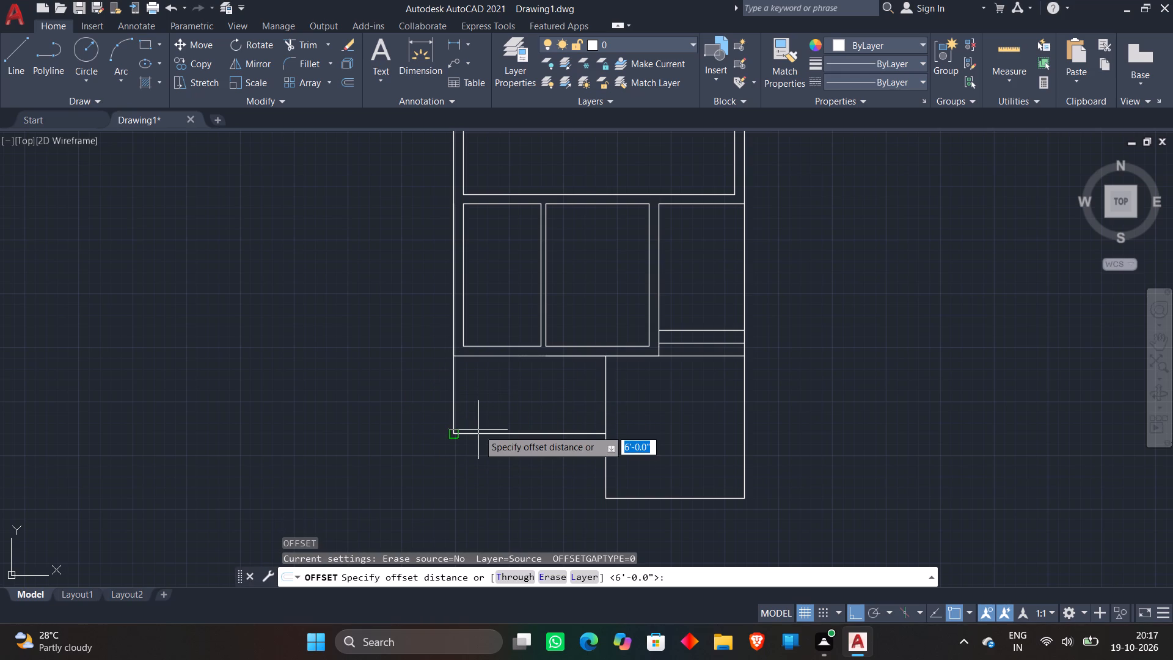
pyautogui.press('3')
pyautogui.press("'")
pyautogui.press('Return')
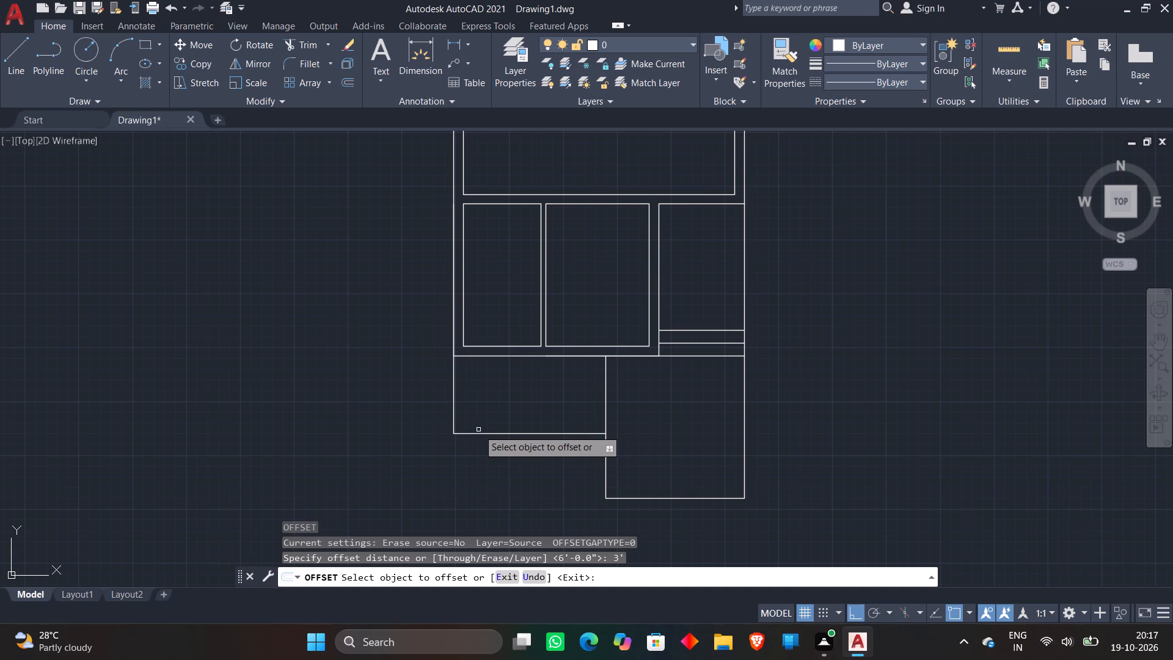
pyautogui.click(454, 407)
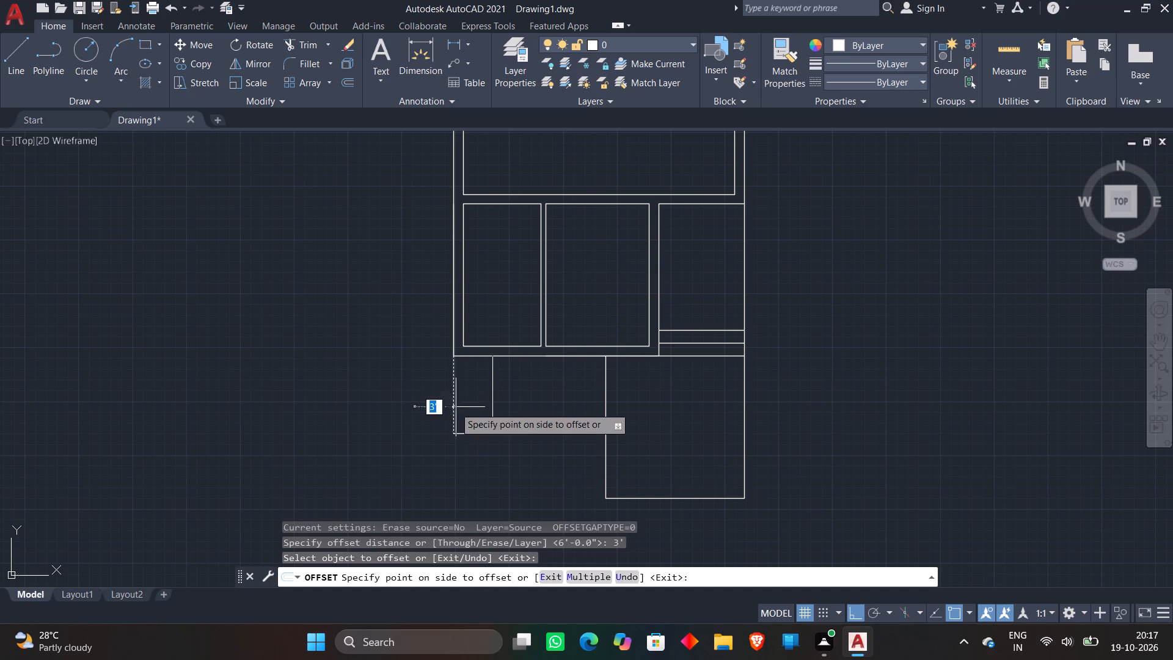
pyautogui.click(493, 404)
pyautogui.press('Escape')
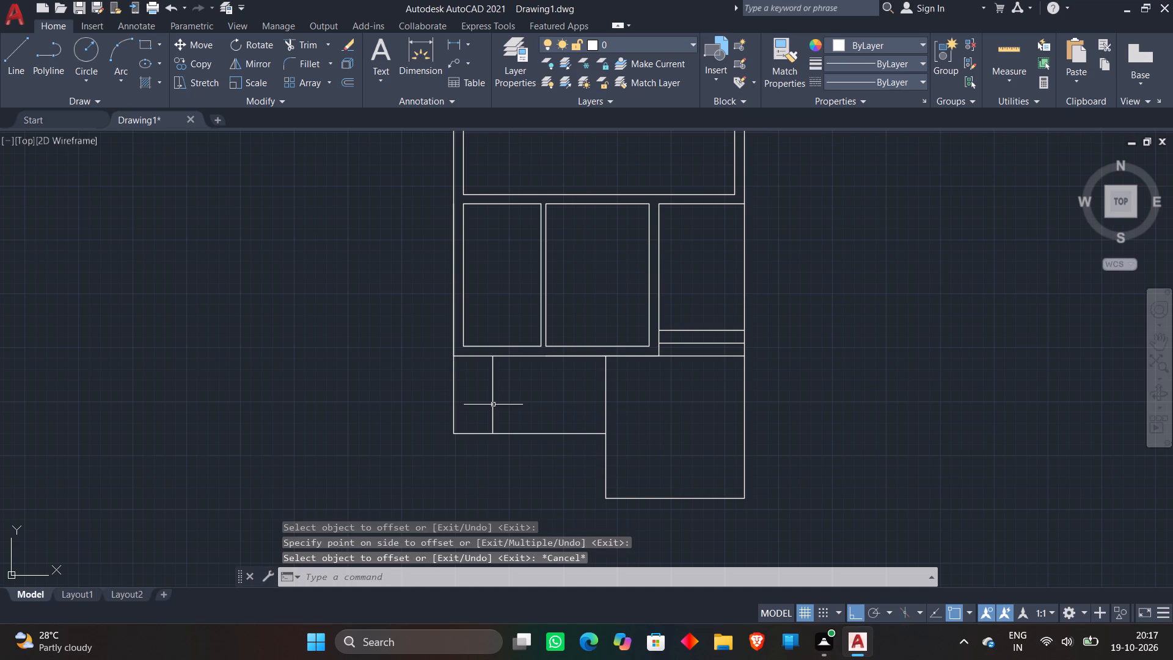
# Offset the new vertical line repeatedly at 1' spacing, making eight stair treads up to the 10'9" by 11' outline.
pyautogui.press('o')
pyautogui.press('Return')
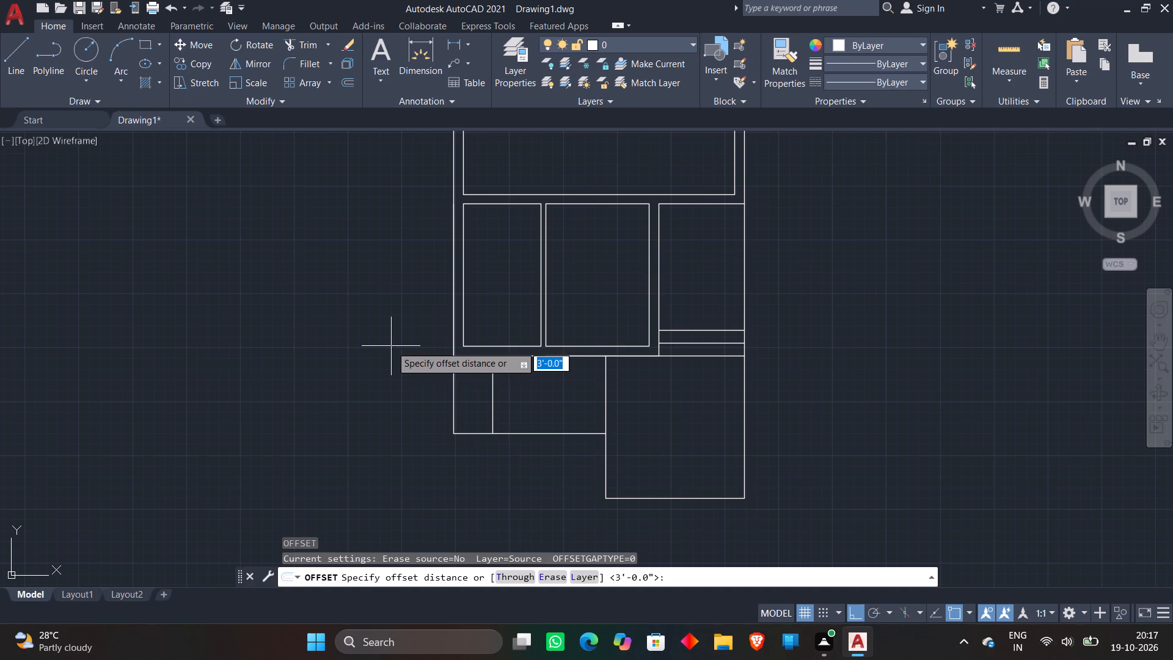
pyautogui.write("1'")
pyautogui.press('Return')
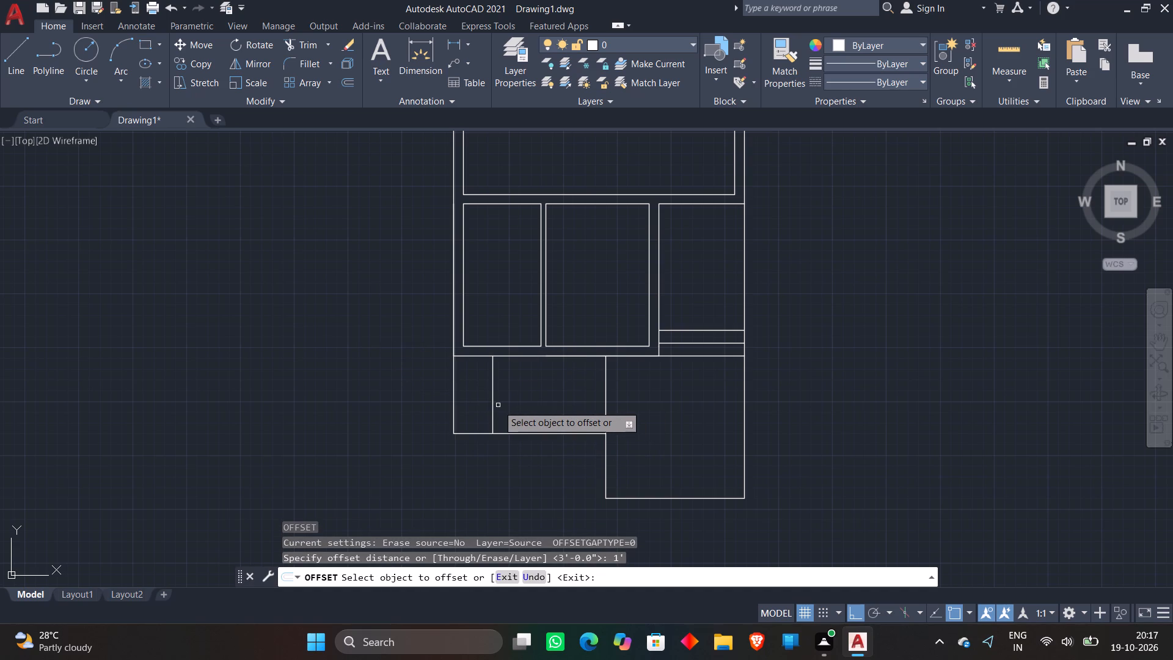
pyautogui.click(493, 408)
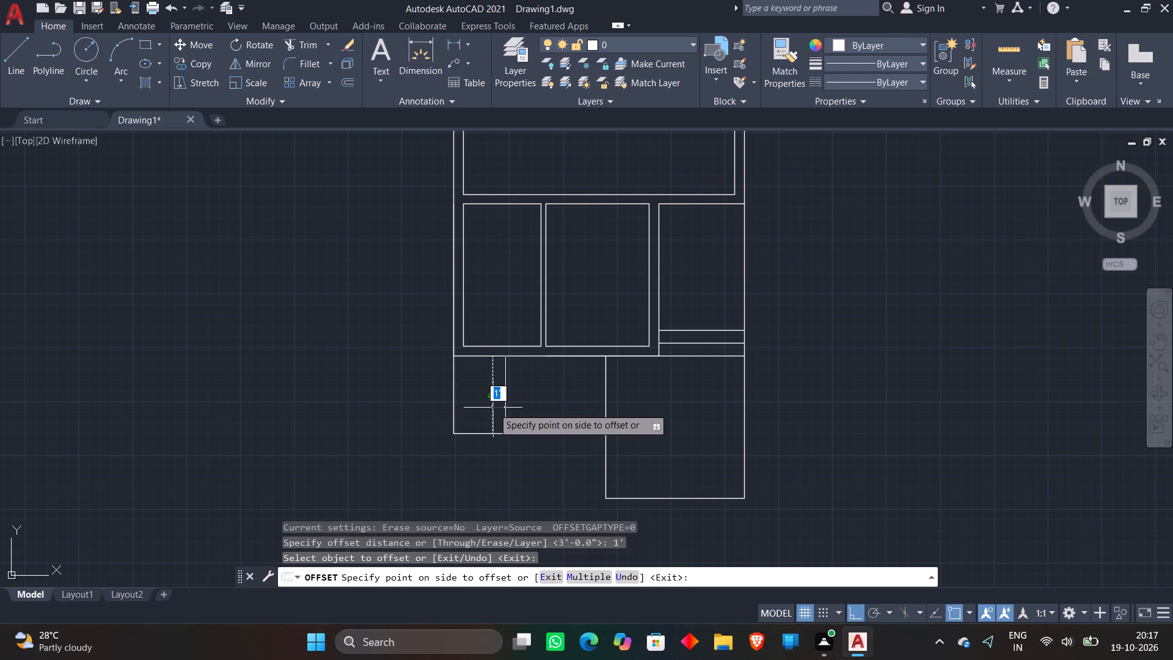
pyautogui.click(574, 574)
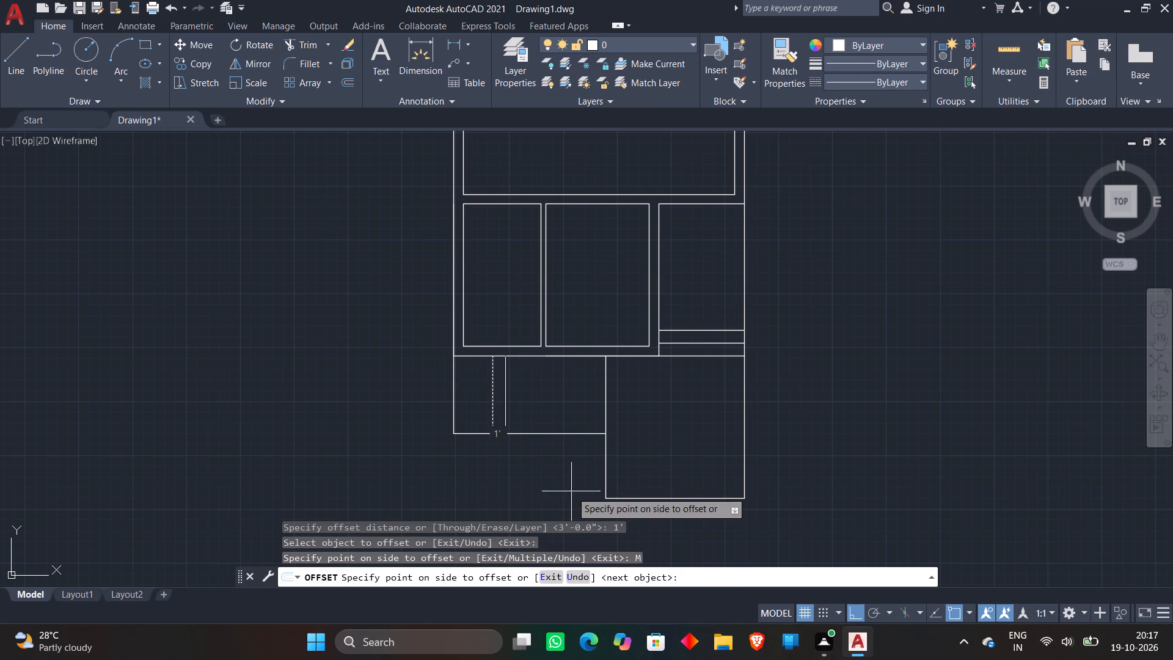
pyautogui.click(561, 466)
pyautogui.click(573, 463)
pyautogui.click(586, 459)
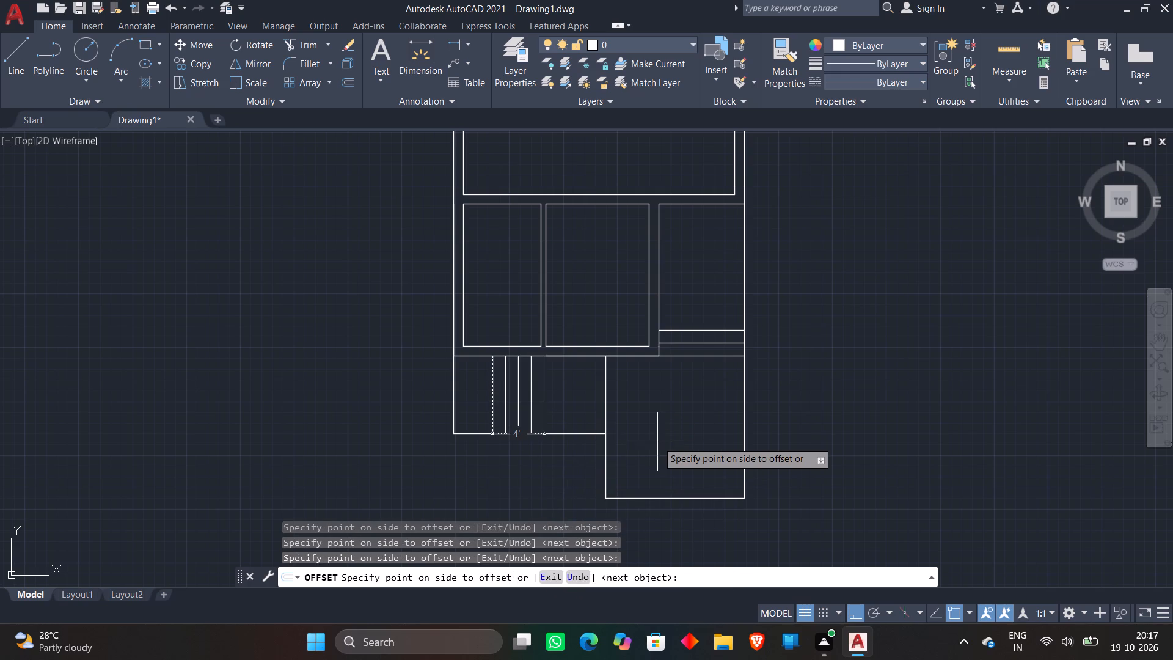
pyautogui.tripleClick(657, 441)
pyautogui.doubleClick(659, 441)
pyautogui.doubleClick(660, 441)
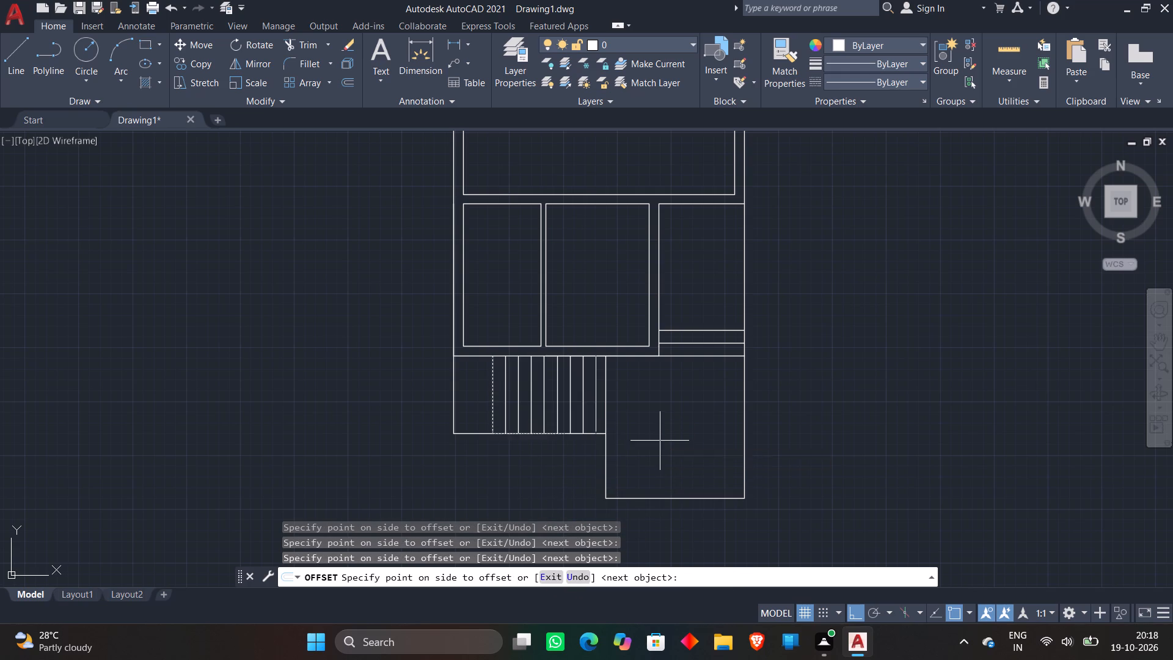
pyautogui.click(660, 438)
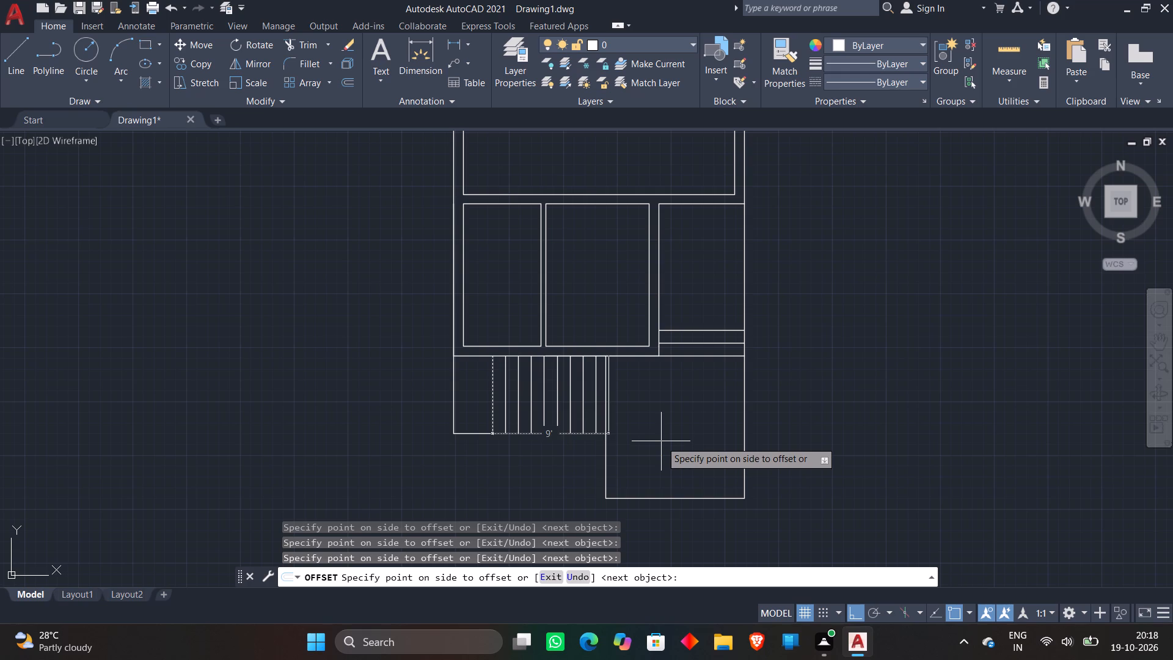
pyautogui.press('Escape')
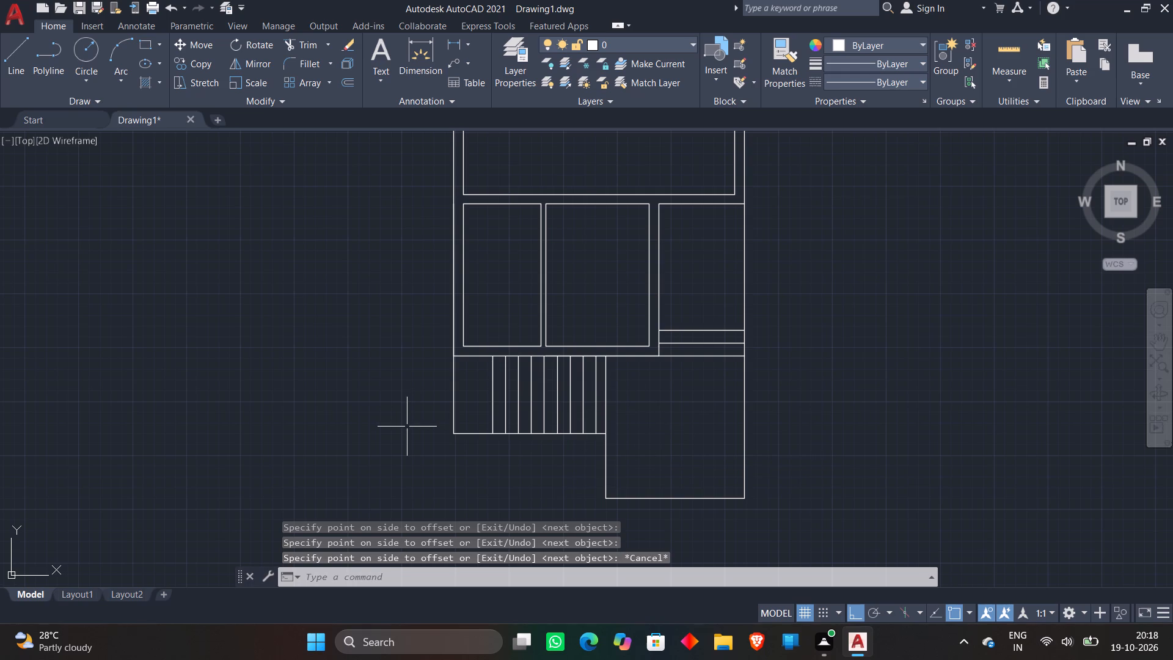
# Draw a horizontal line from the first tread's midpoint across all treads, slightly past the edge of the front outline.
pyautogui.press('l')
pyautogui.press('Return')
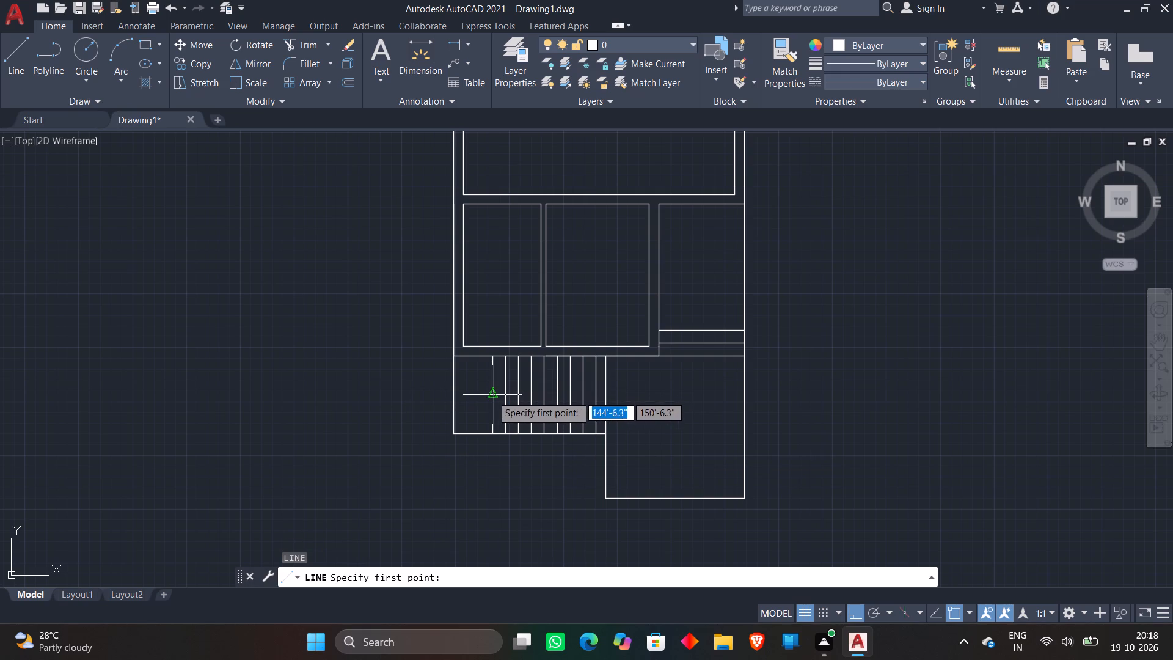
pyautogui.click(492, 395)
pyautogui.click(623, 392)
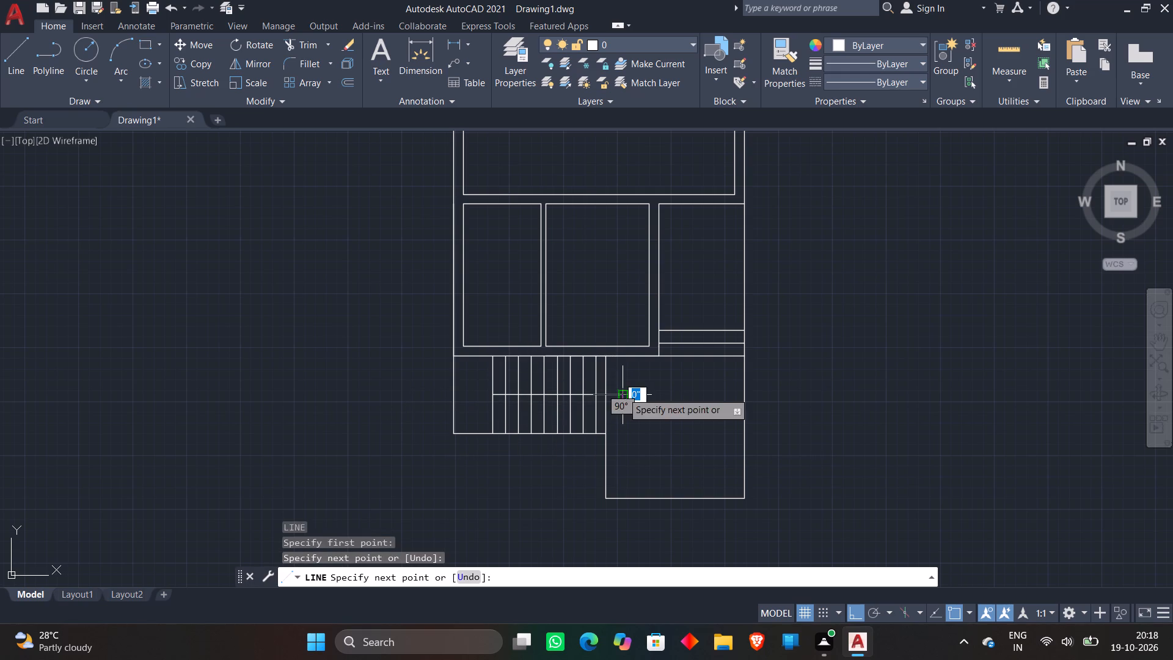
pyautogui.press('Escape')
# Trim off the part of the stair's horizontal middle line that runs inside the front outline.
pyautogui.write('TR')
pyautogui.press('space')
pyautogui.click(618, 397)
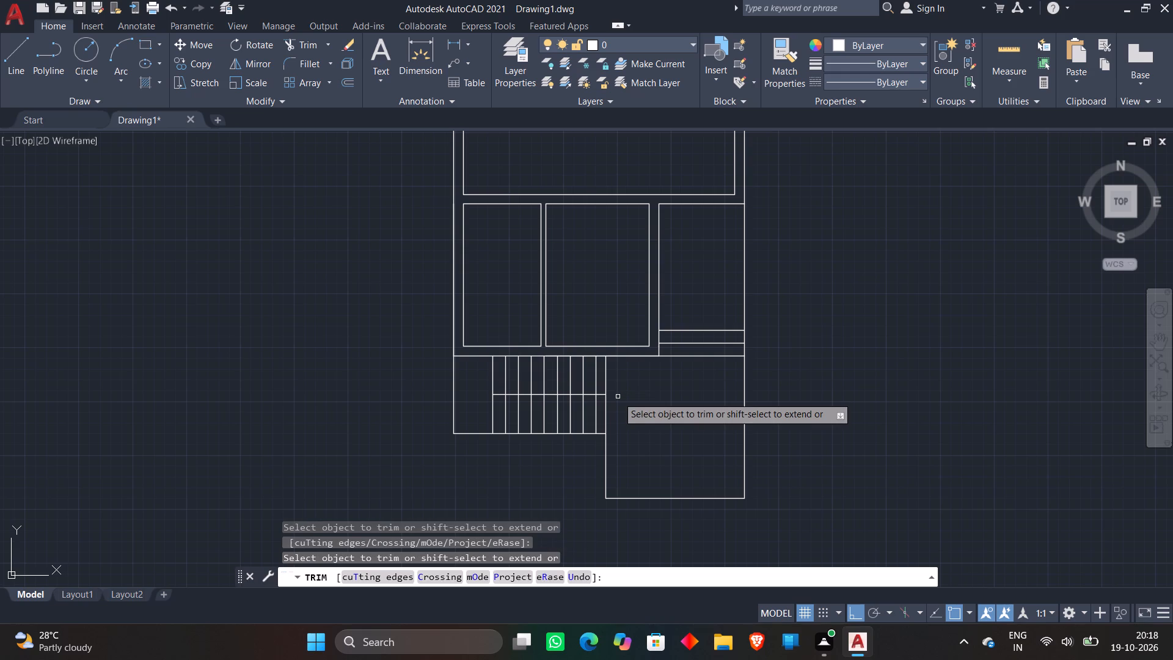
pyautogui.press('Escape')
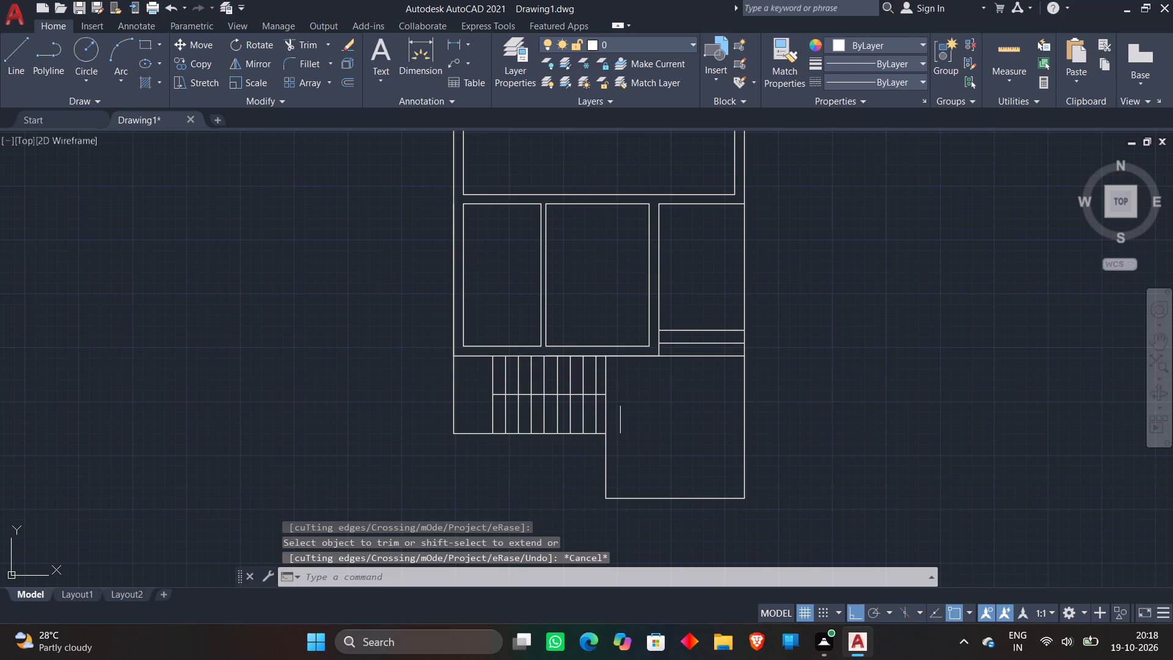
# Draw a U-shaped direction line from the lower stair flight across the landing, up about 3'-2", and back along the upper flight.
pyautogui.scroll(-1, 620, 404)
pyautogui.scroll(2, 554, 384)
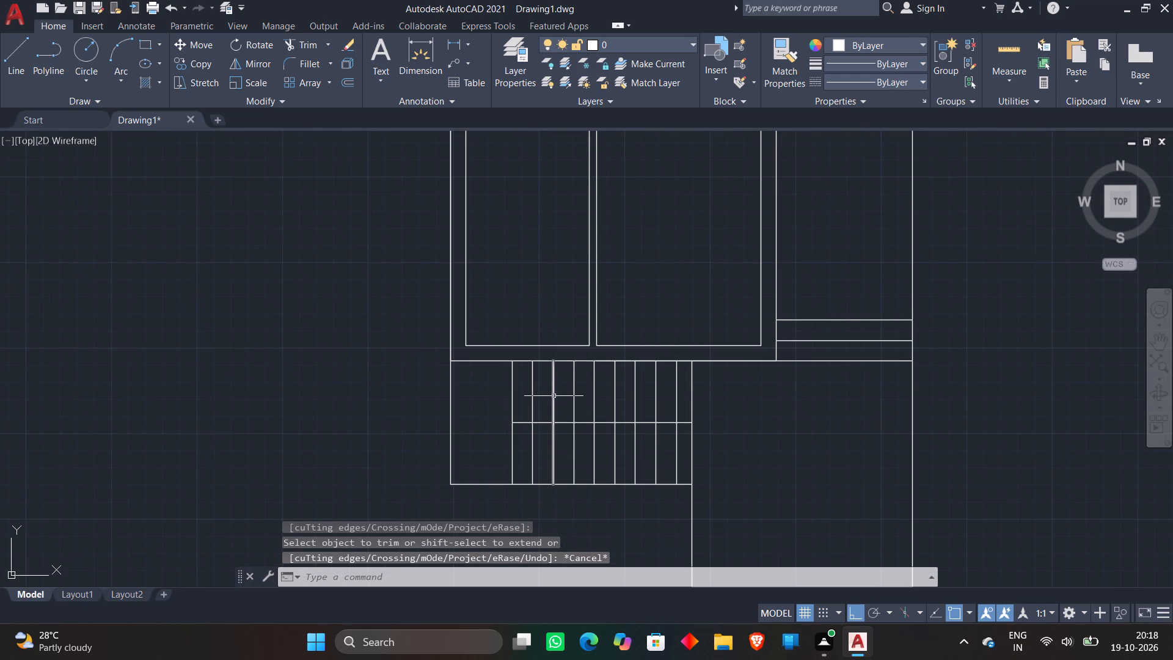
pyautogui.press('l')
pyautogui.press('Return')
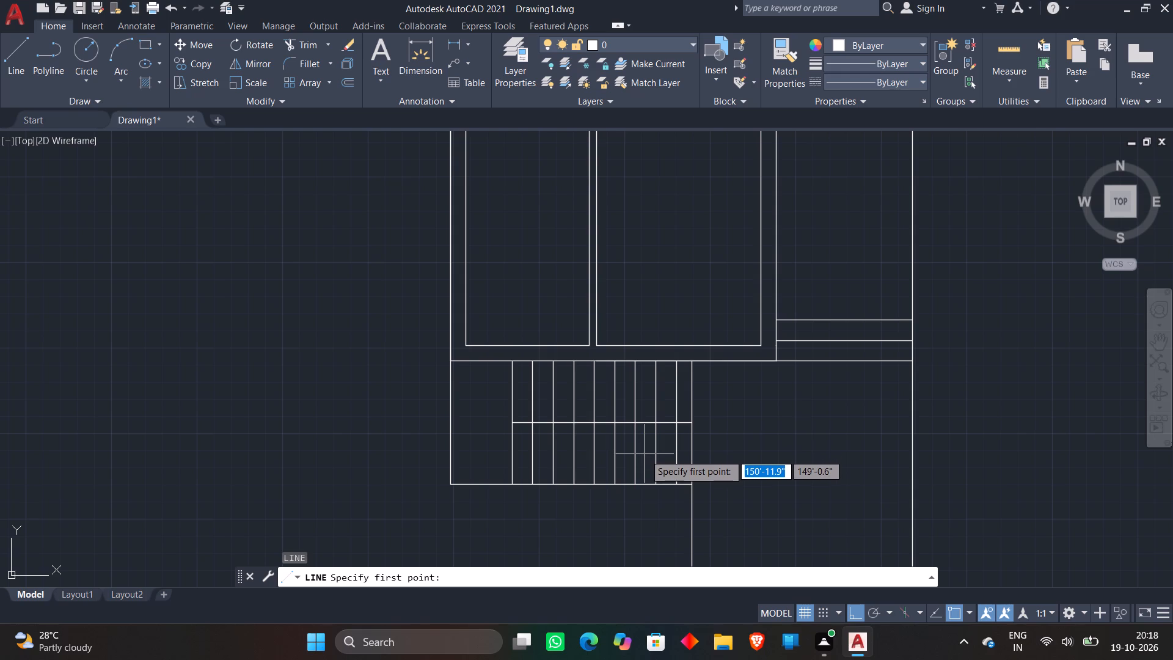
pyautogui.click(645, 454)
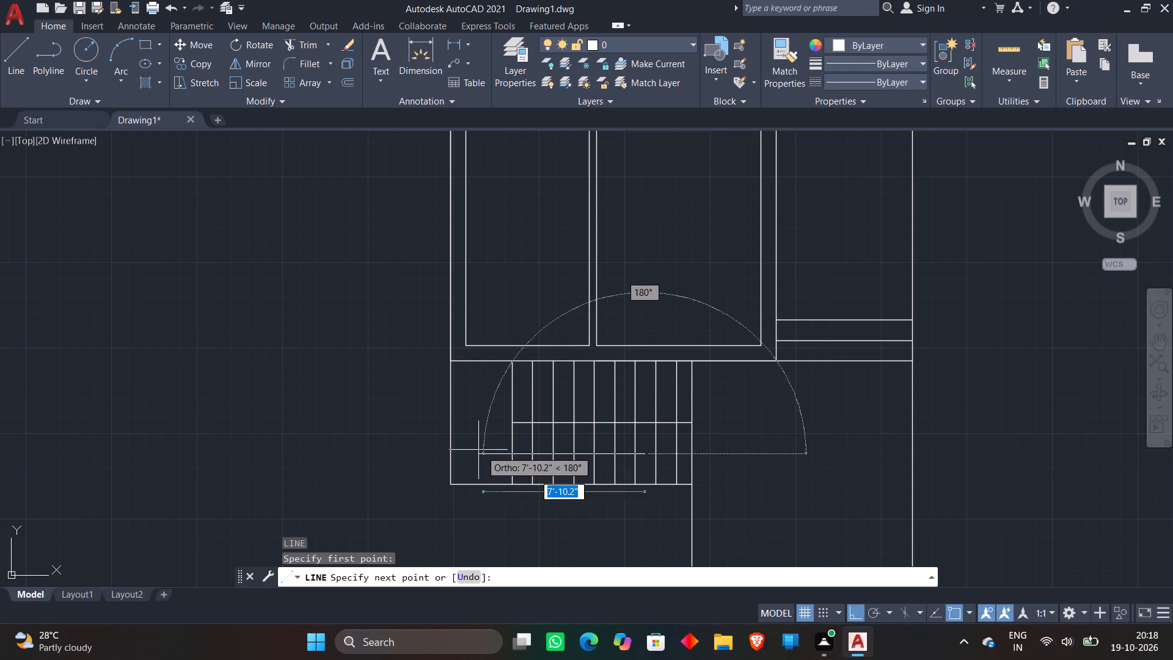
pyautogui.click(478, 450)
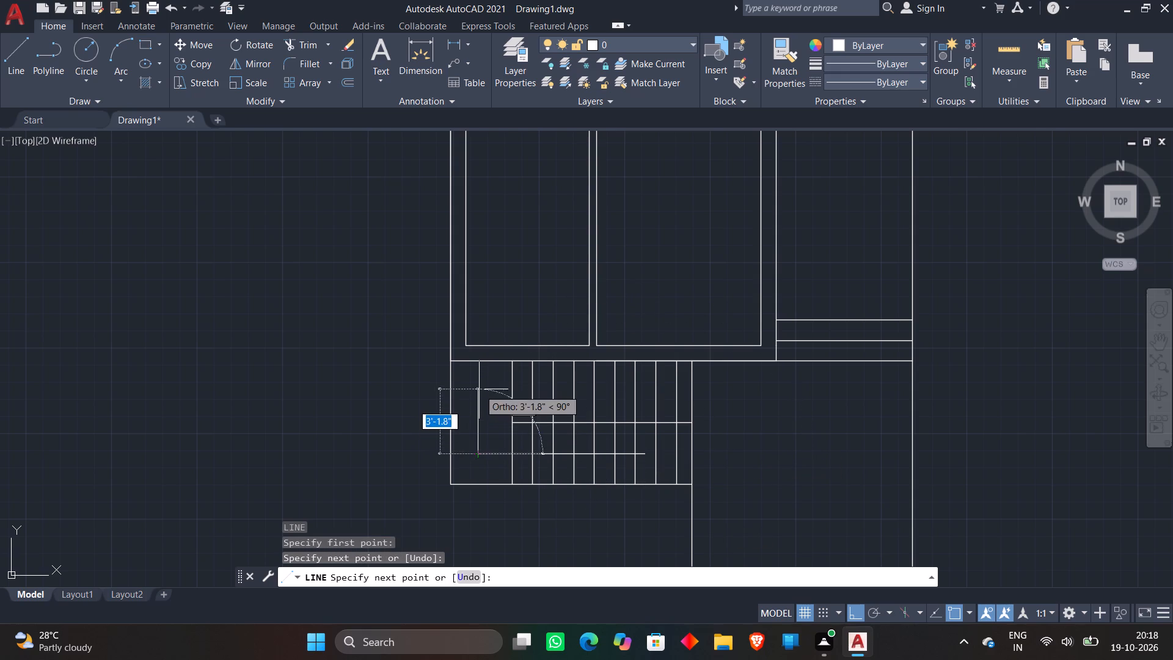
pyautogui.click(479, 389)
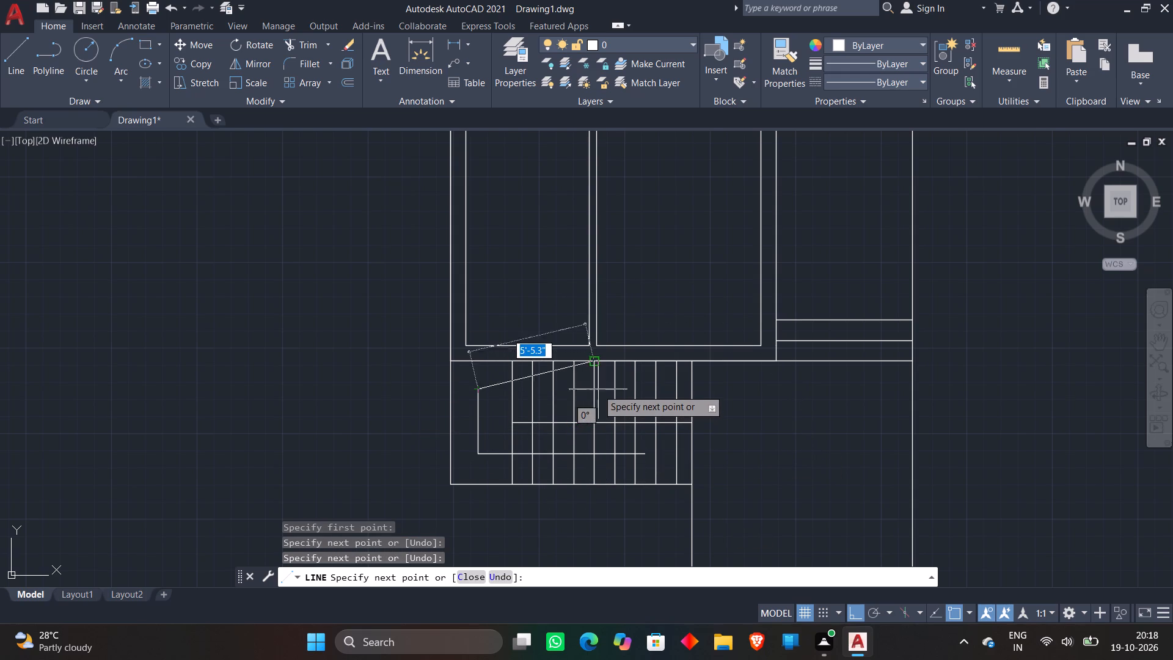
pyautogui.scroll(2, 598, 389)
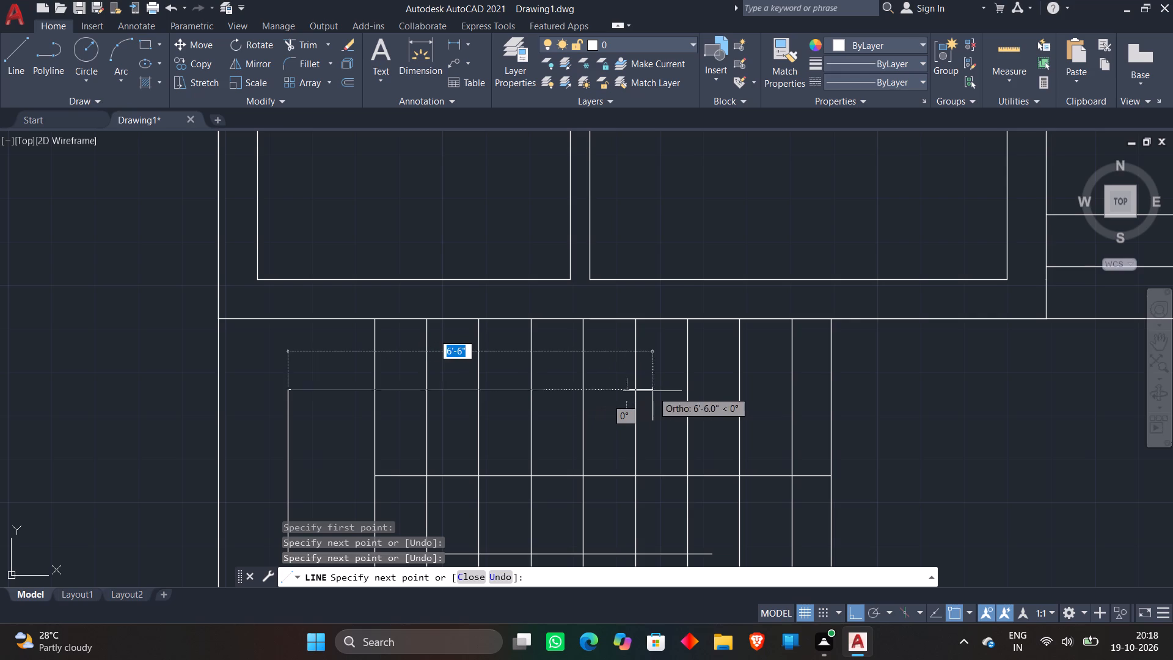
pyautogui.click(646, 391)
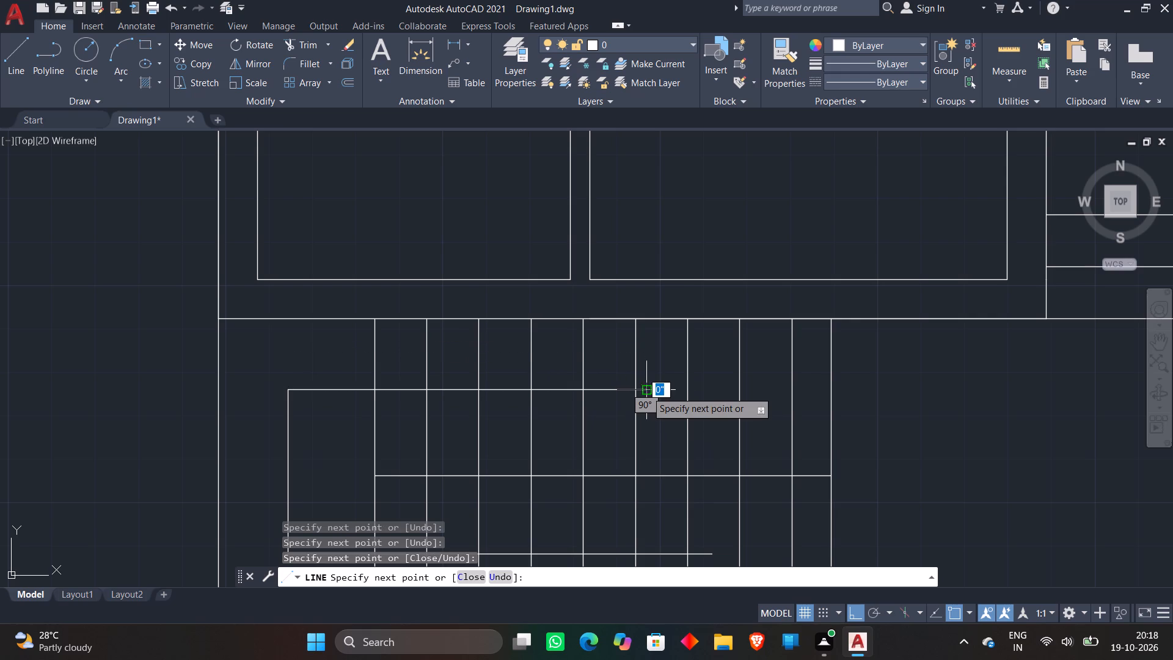
pyautogui.press('Escape')
# Draw two 6" vertical lines, one up and one down, from the direction line's end in the upper flight.
pyautogui.write('L')
pyautogui.press('space')
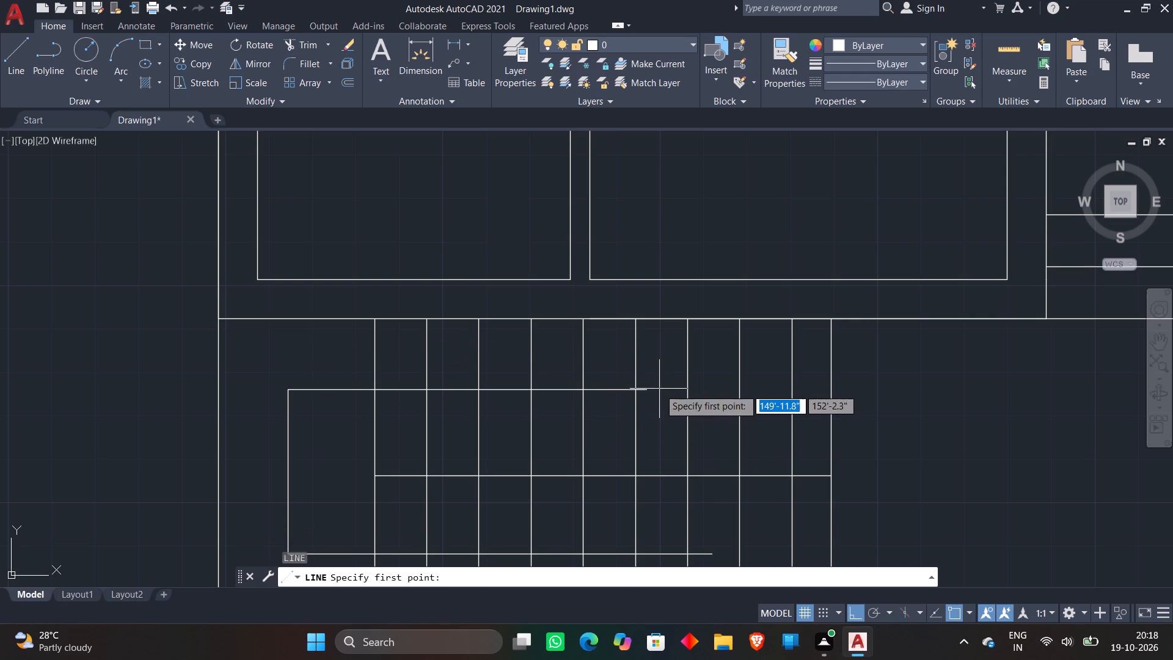
pyautogui.click(648, 389)
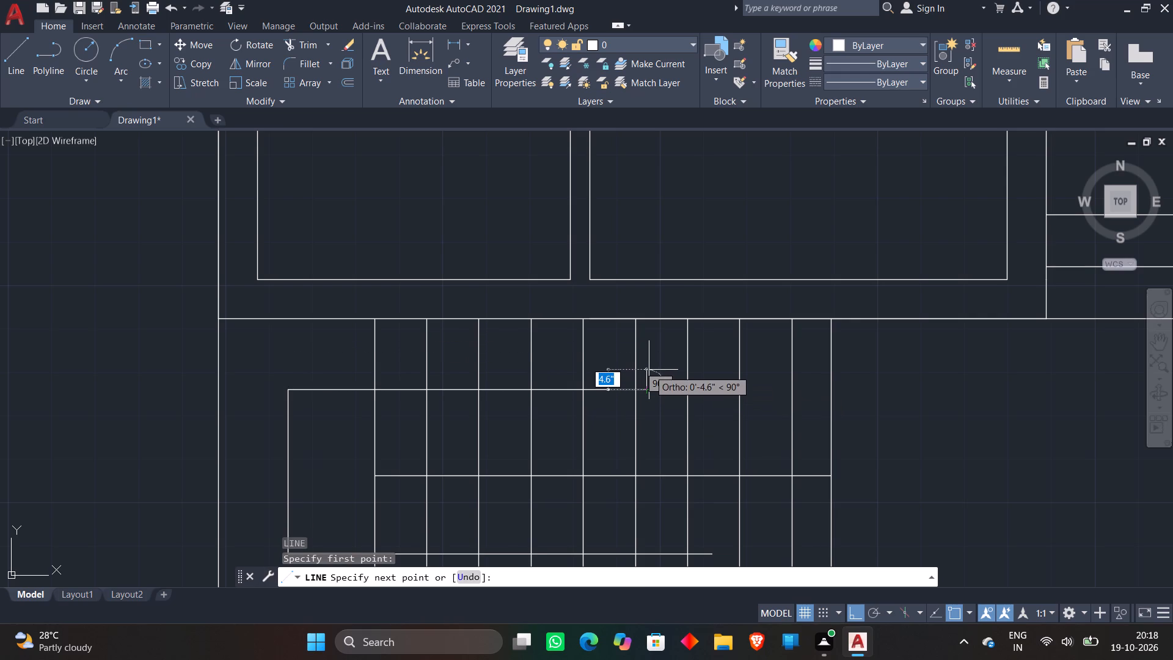
pyautogui.press('6')
pyautogui.hotkey('shift', '"')
pyautogui.press('Return')
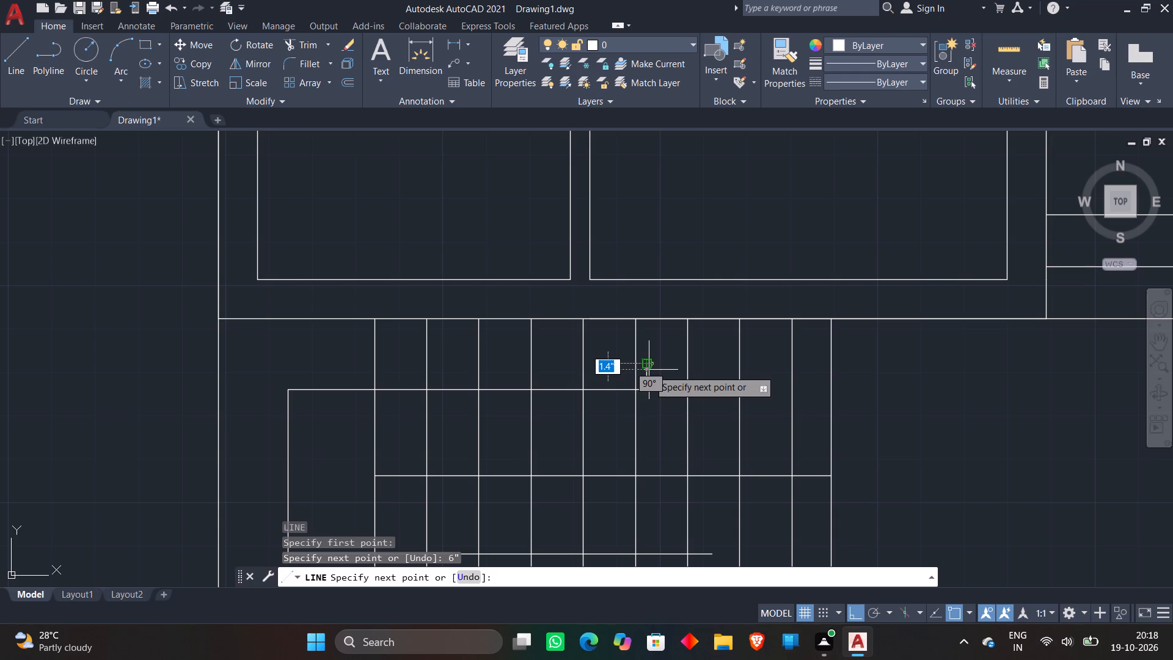
pyautogui.press('Escape')
pyautogui.press('l')
pyautogui.press('Return')
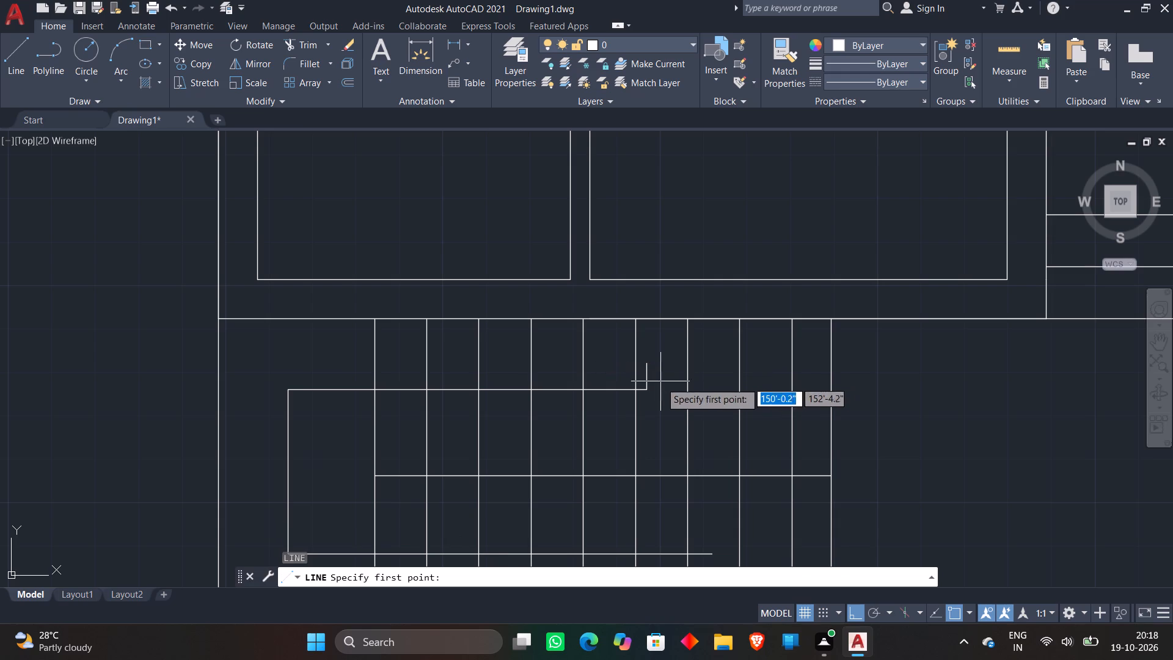
pyautogui.click(648, 391)
pyautogui.write('6"')
pyautogui.press('Return')
pyautogui.press('Escape')
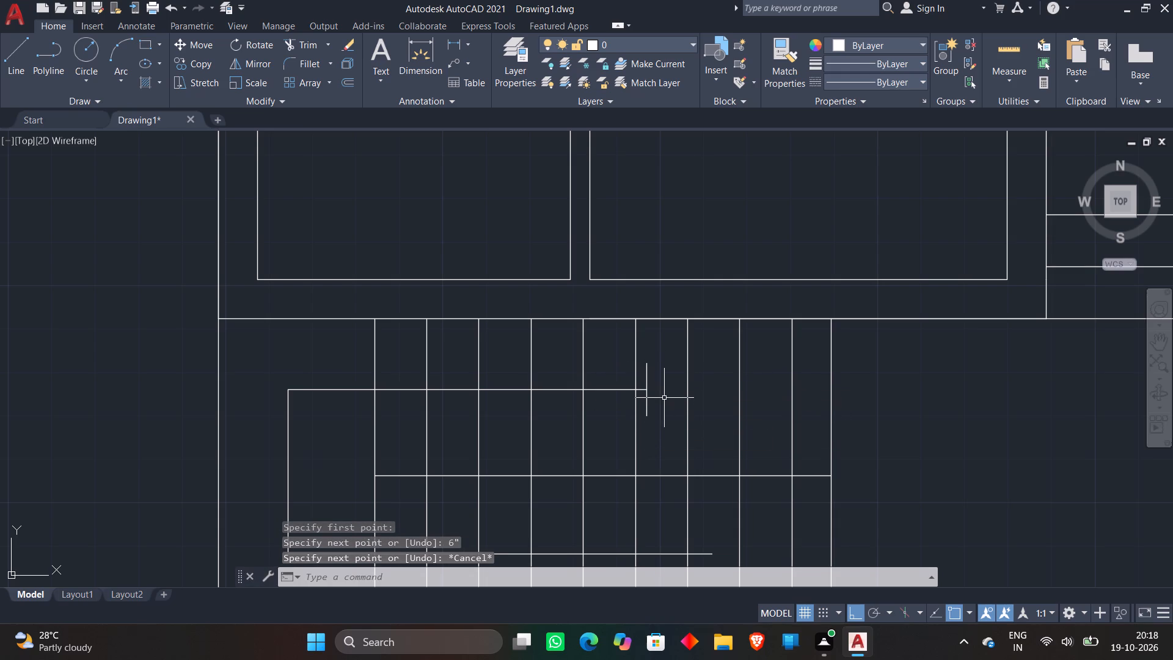
# Draw a 6" horizontal line continuing the direction line beyond the two short vertical lines.
pyautogui.press('l')
pyautogui.press('Return')
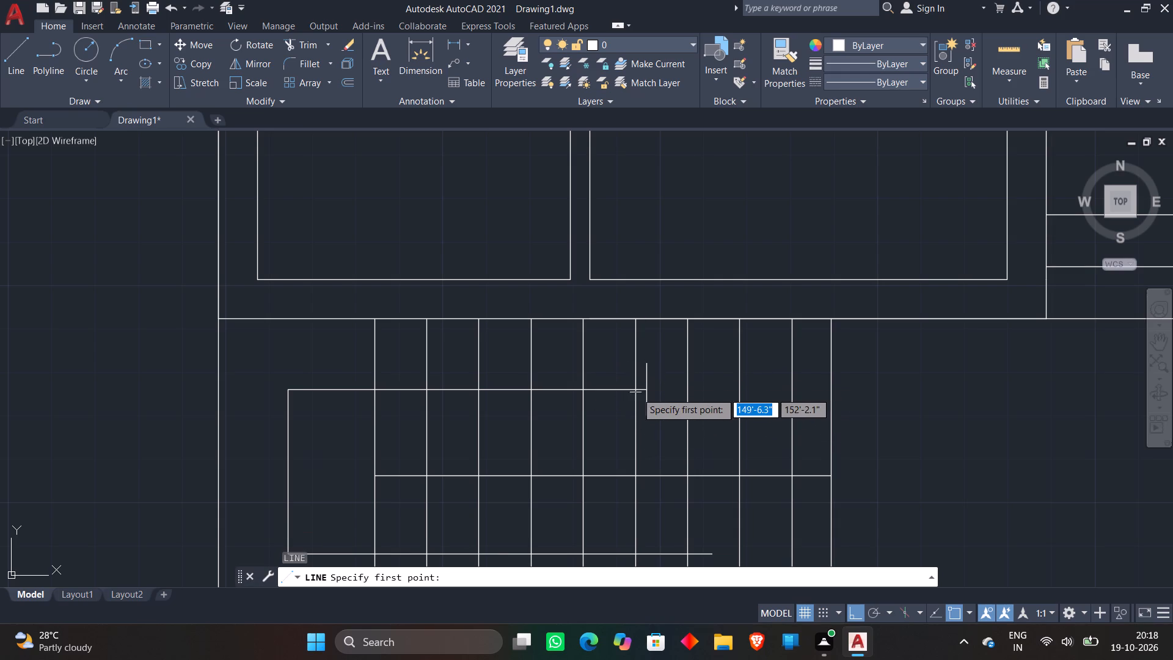
pyautogui.click(649, 392)
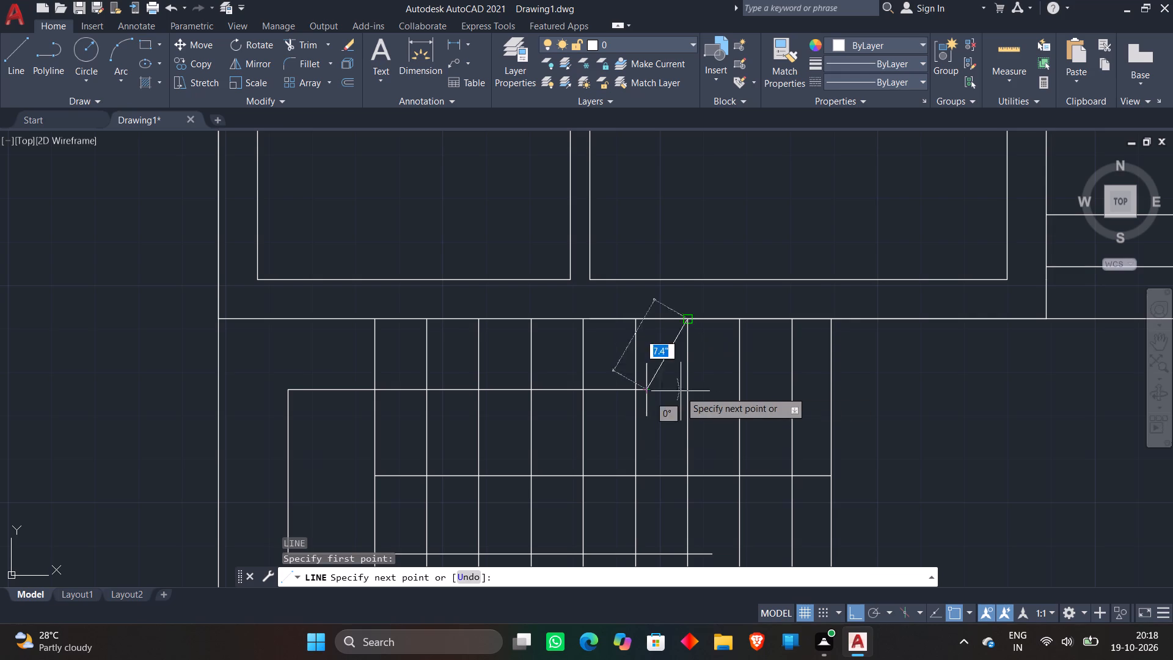
pyautogui.press('6')
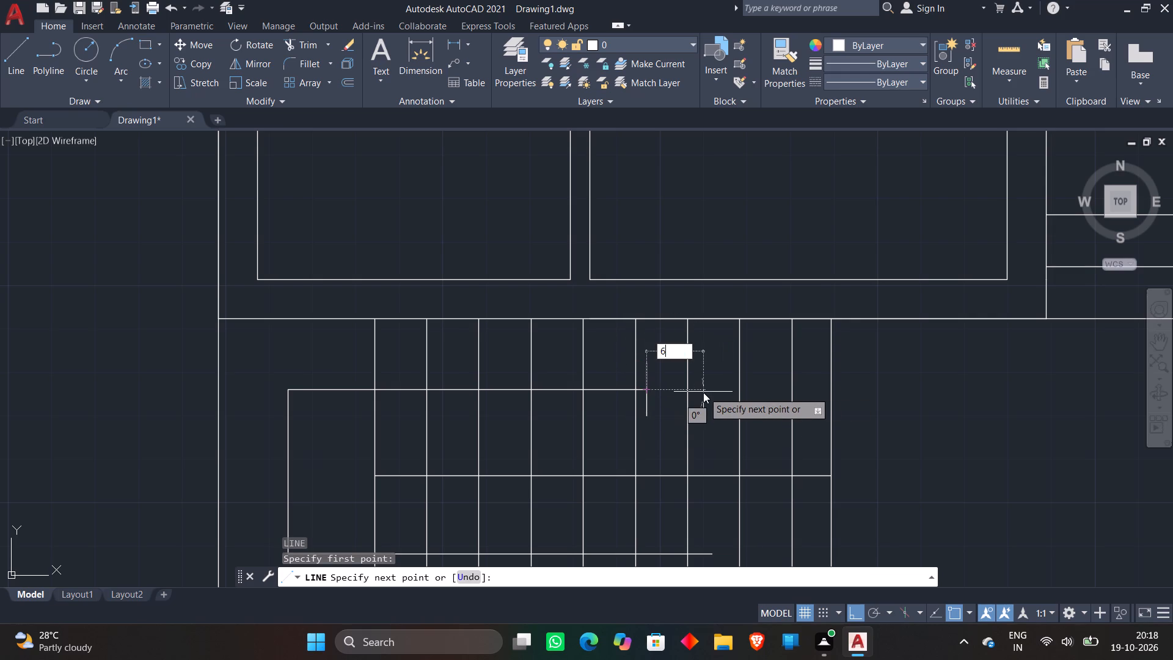
pyautogui.hotkey('shift', '"')
pyautogui.press('Return')
pyautogui.press('Escape')
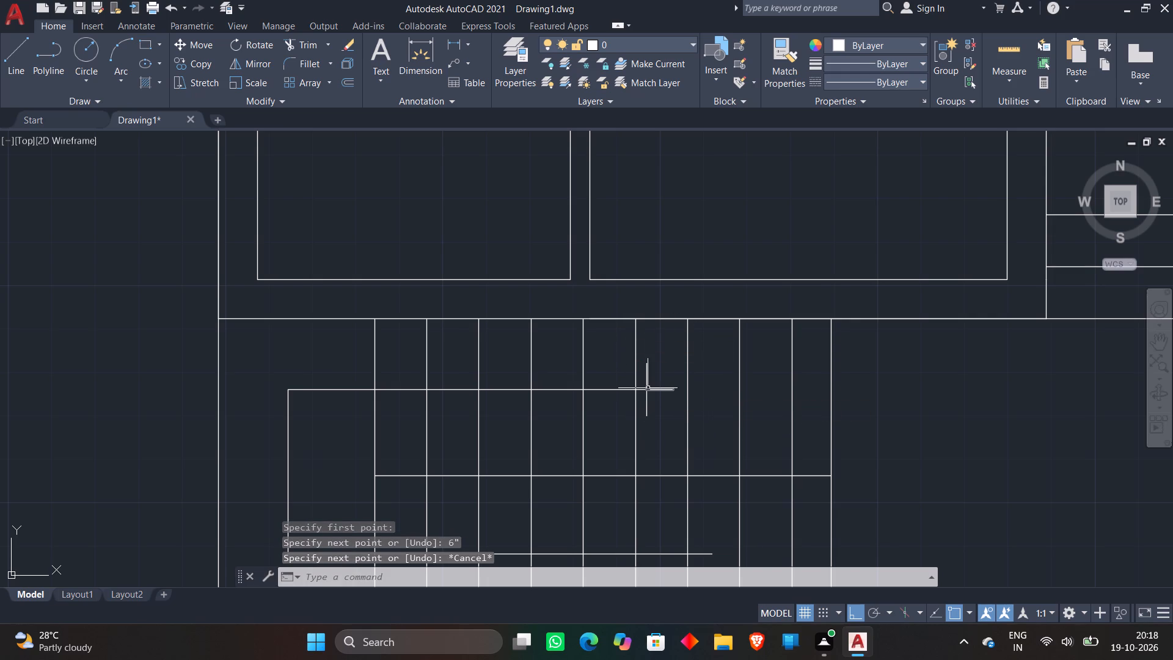
# Close the arrowhead with two slanted lines joining the short vertical lines' outer ends to the tip of the 6" horizontal line.
pyautogui.write('L')
pyautogui.press('space')
pyautogui.click(646, 366)
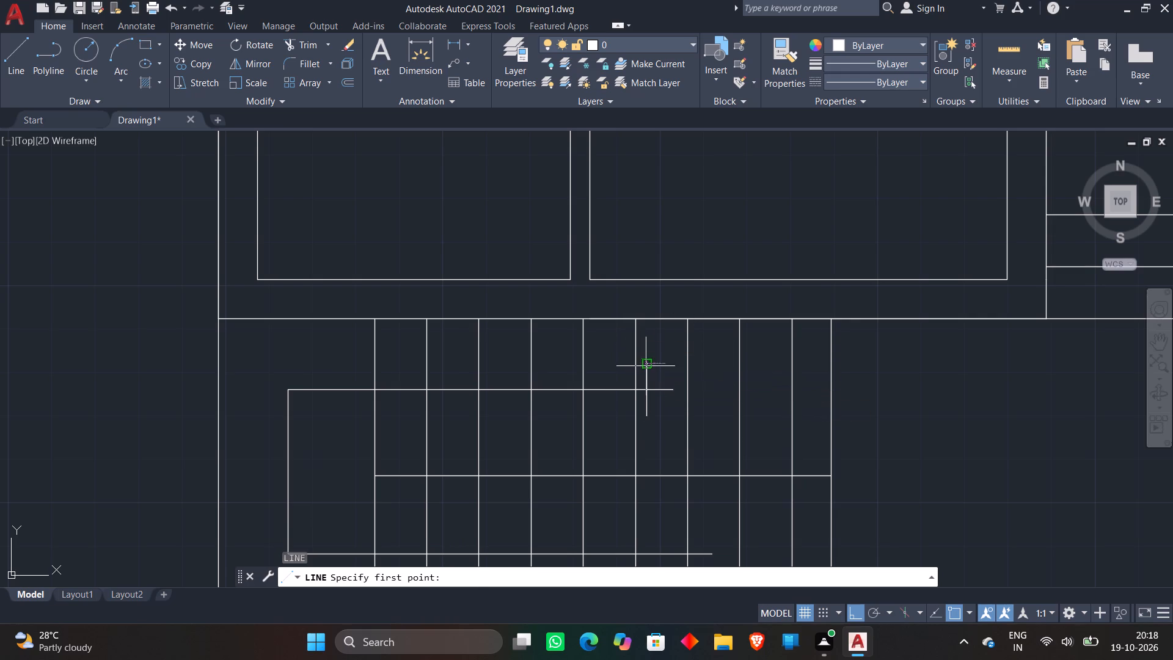
pyautogui.click(679, 392)
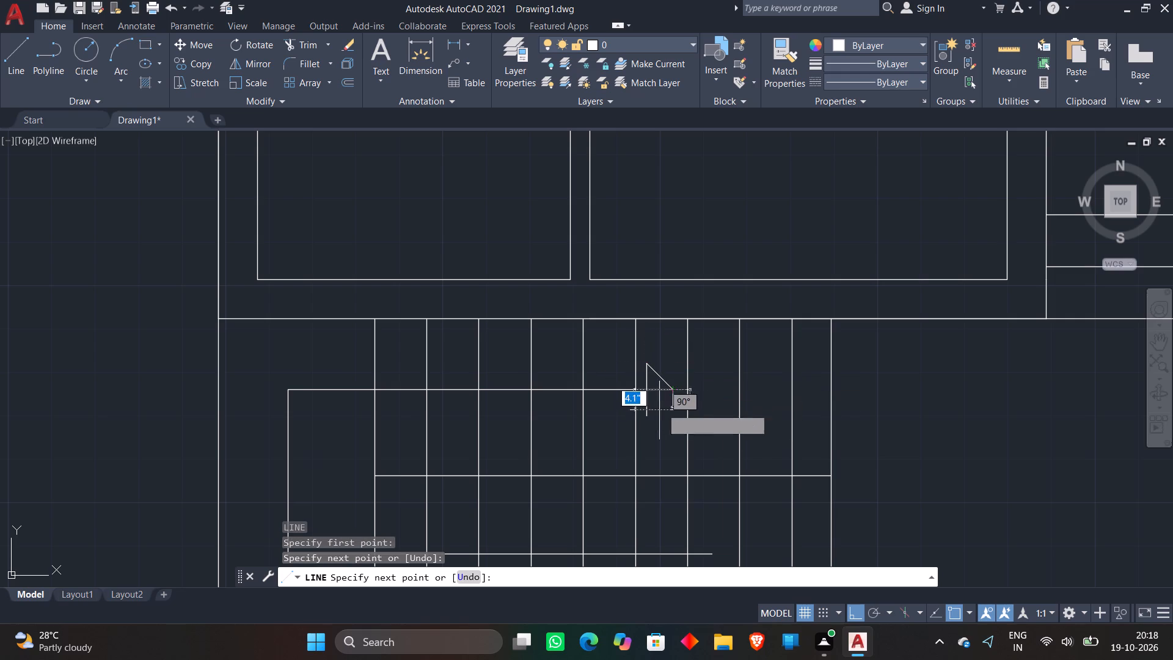
pyautogui.click(649, 417)
pyautogui.press('Escape')
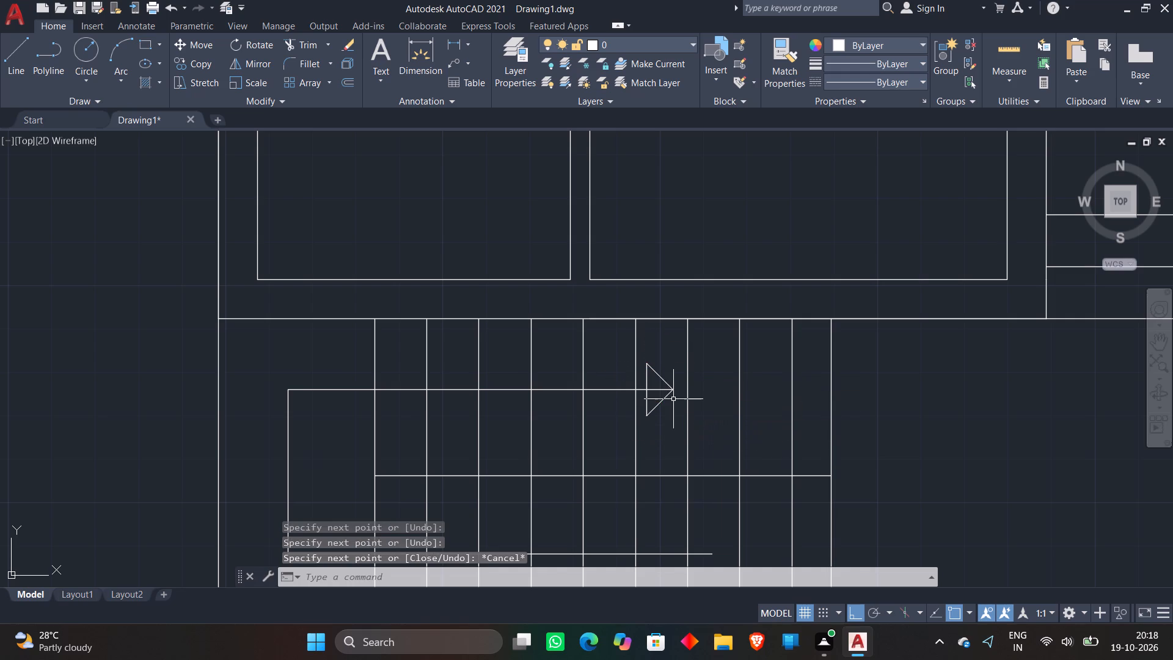
# Trim away the horizontal line segment inside the stair direction arrowhead.
pyautogui.write('TR')
pyautogui.press('space')
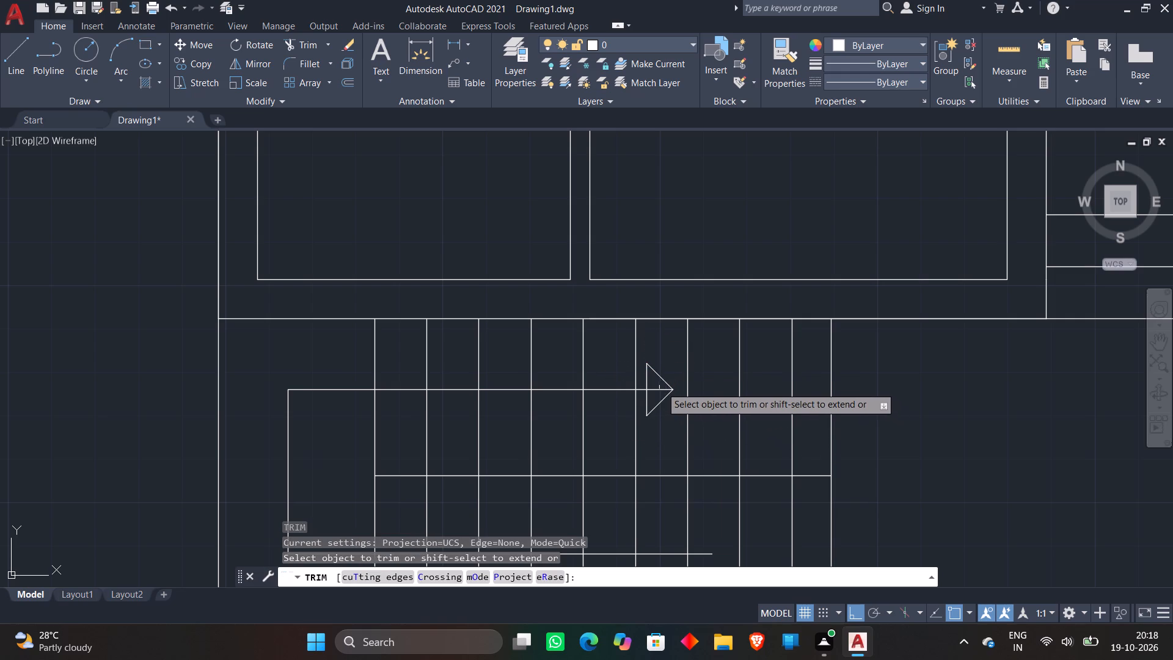
pyautogui.click(660, 389)
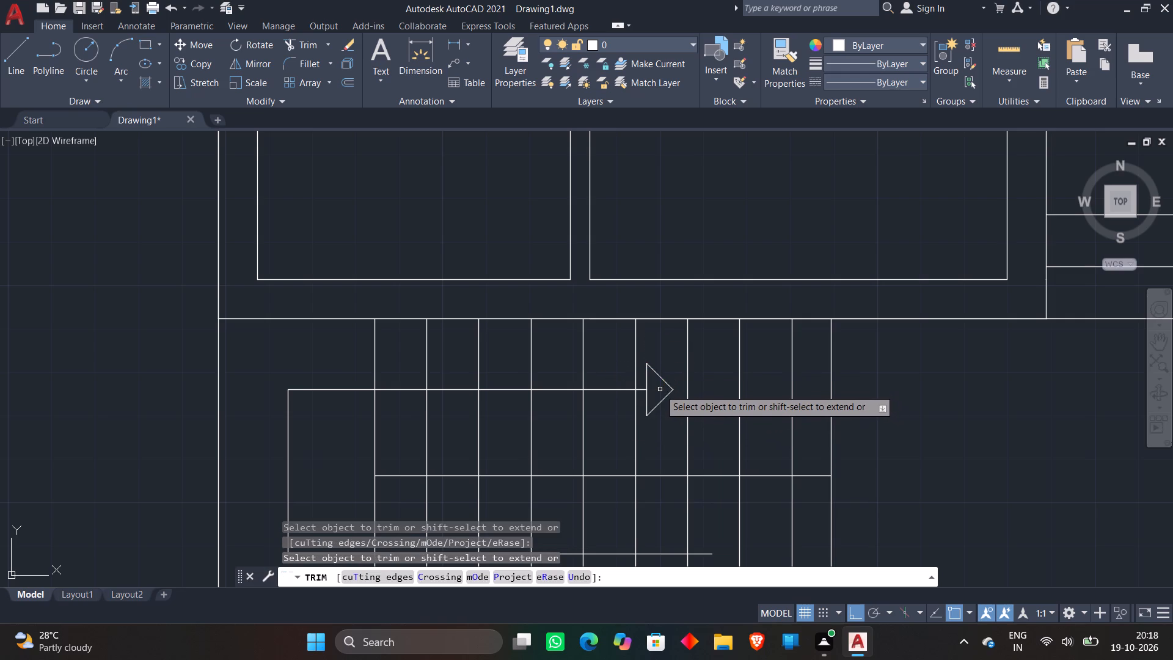
pyautogui.press('Escape')
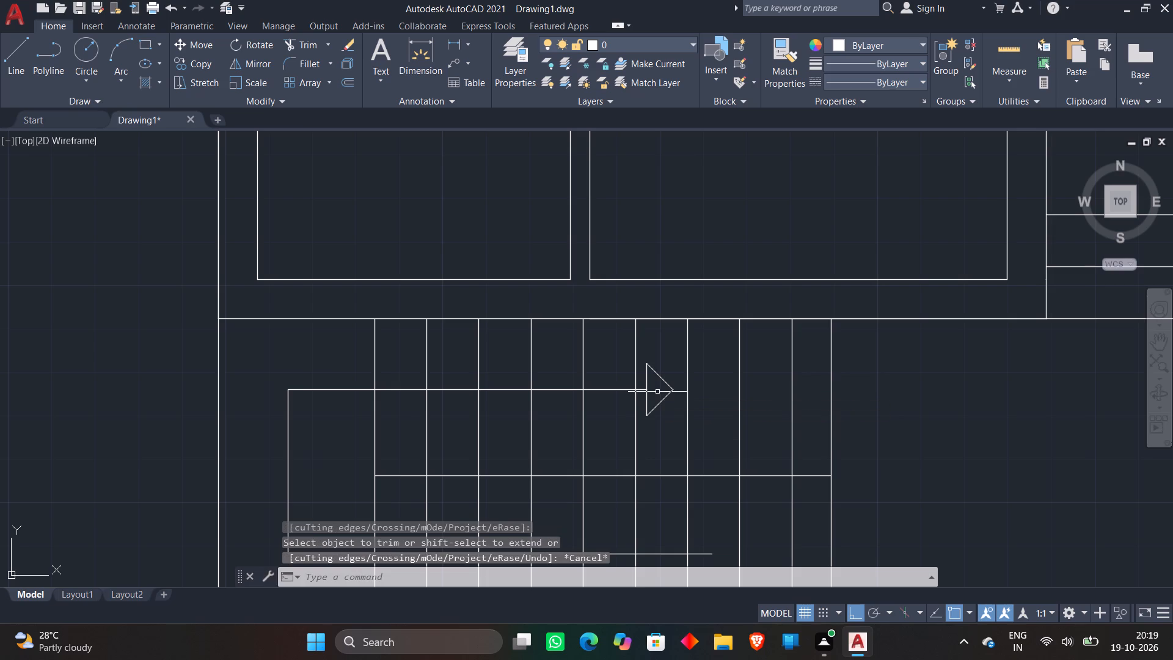
# Hatch the inside of the stair arrowhead with the SOLID pattern.
pyautogui.write('H')
pyautogui.press('space')
pyautogui.click(657, 392)
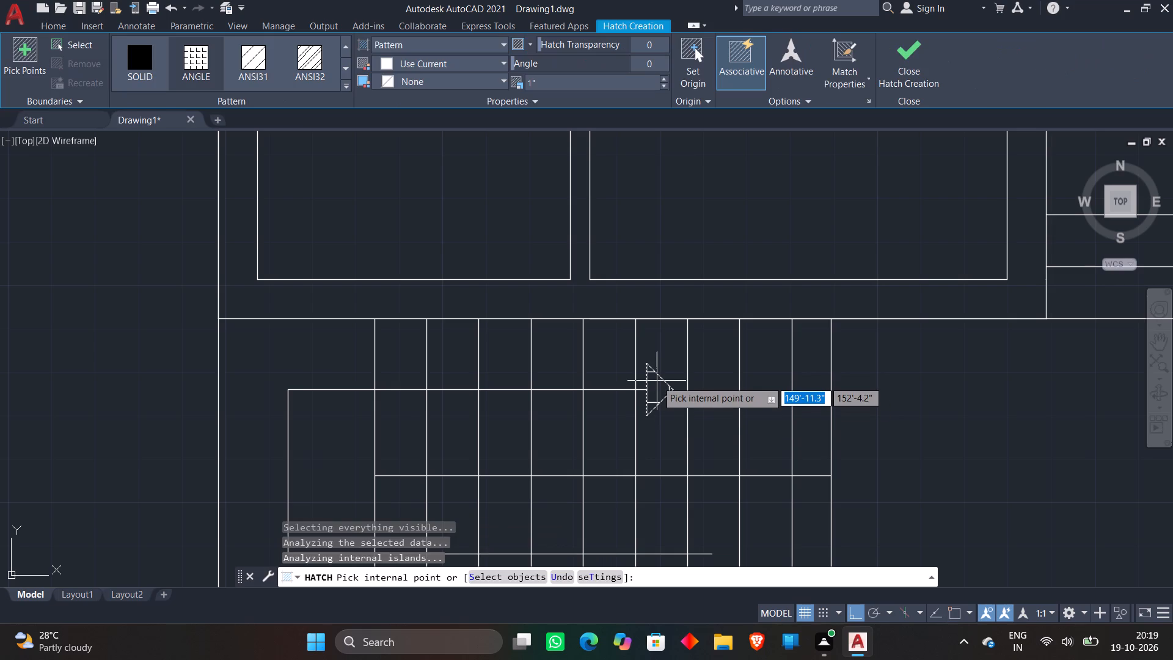
pyautogui.click(135, 68)
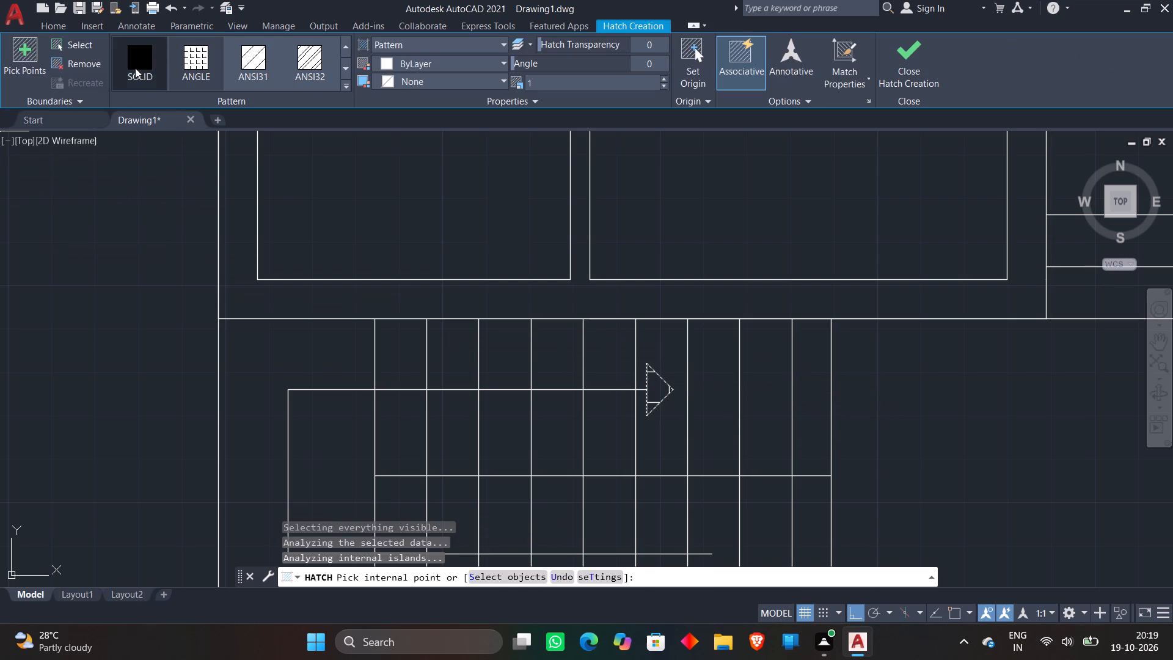
pyautogui.click(662, 387)
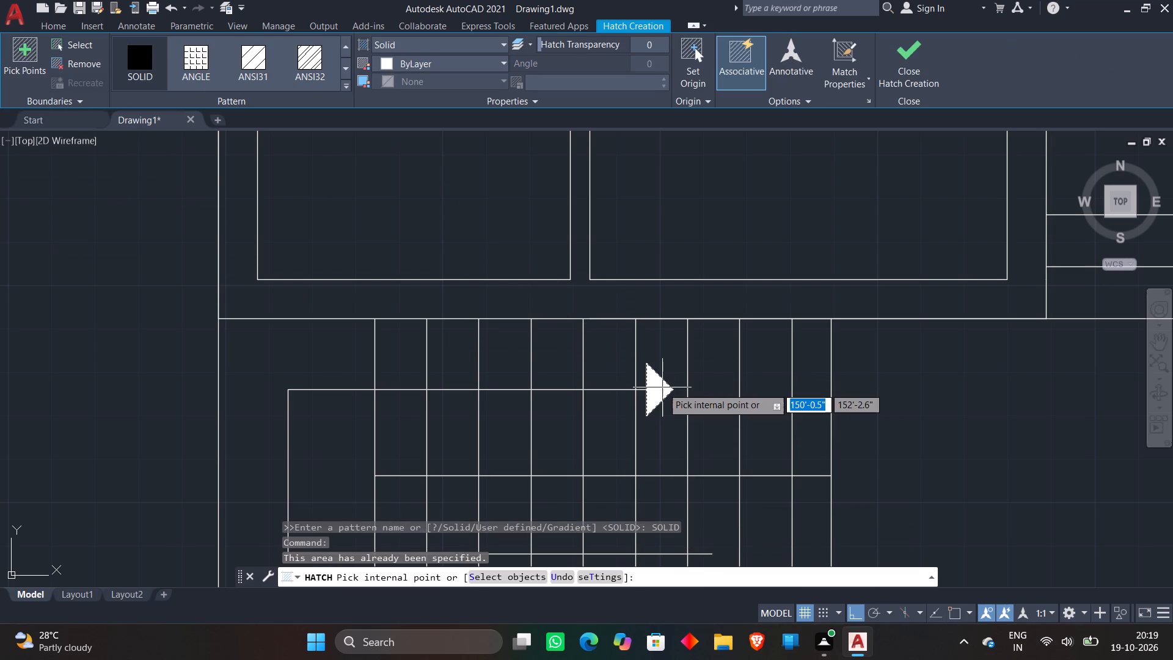
pyautogui.press('Escape')
pyautogui.press('Escape')
# Draw two short vertical lines crossing the top exterior wall of the plan's upper-left room to mark an opening.
pyautogui.scroll(-1, 723, 391)
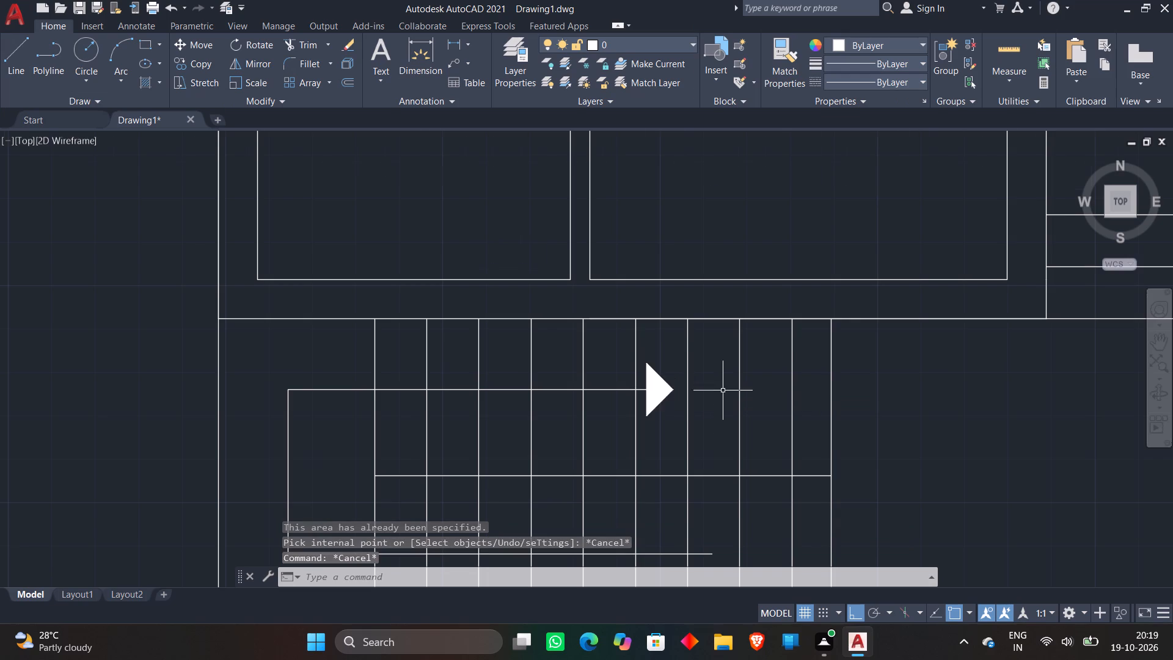
pyautogui.scroll(-3, 723, 391)
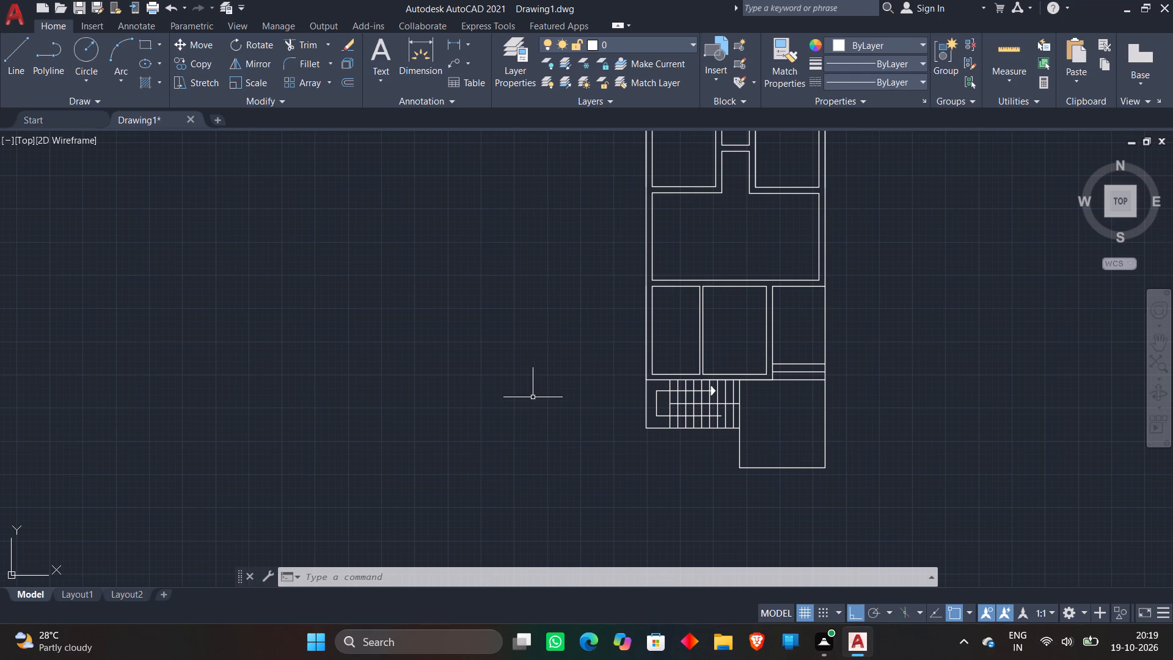
pyautogui.scroll(-1, 500, 442)
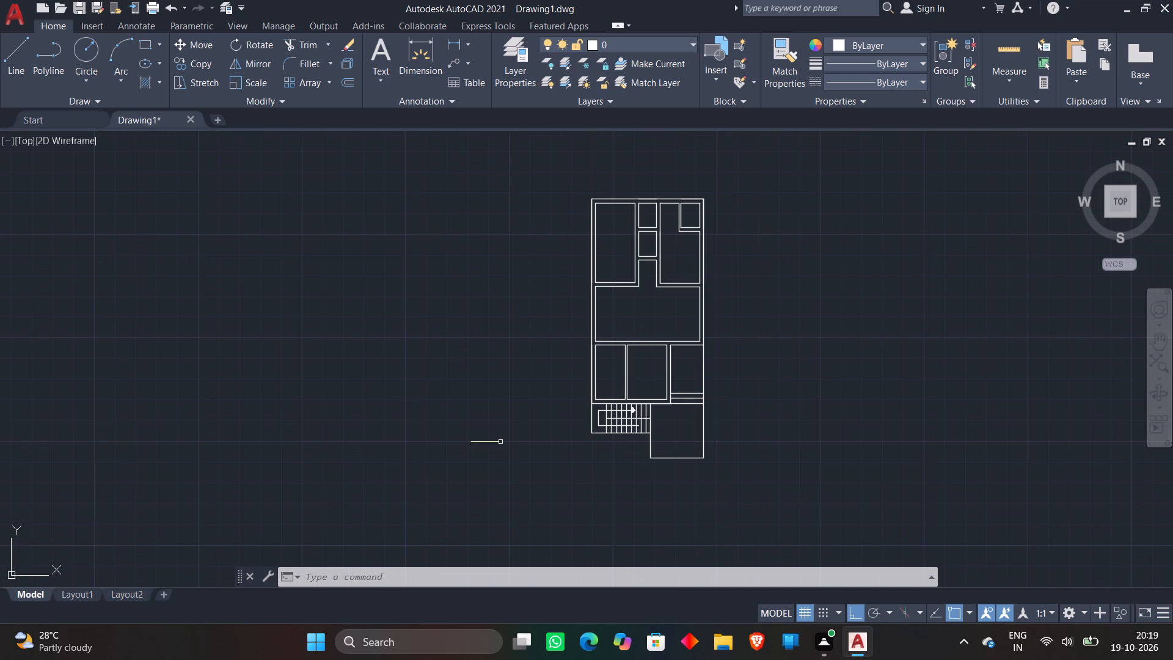
pyautogui.moveTo(519, 422); pyautogui.dragTo(455, 490, button='middle')
pyautogui.scroll(2, 508, 428)
pyautogui.write('L')
pyautogui.press('space')
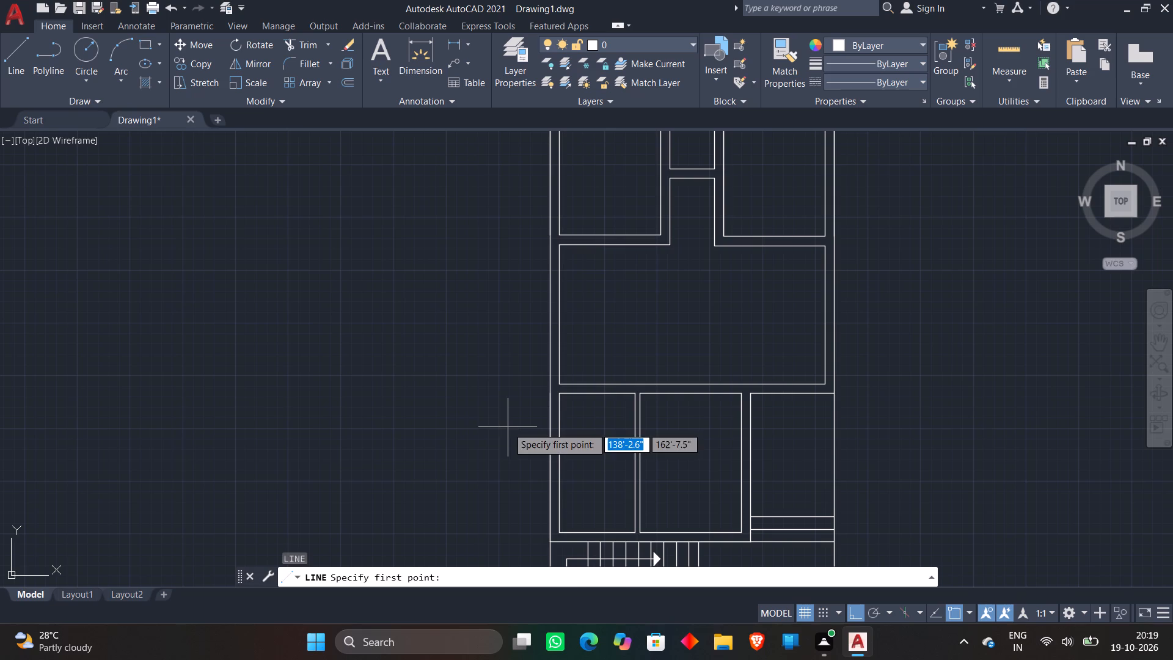
pyautogui.scroll(-1, 616, 453)
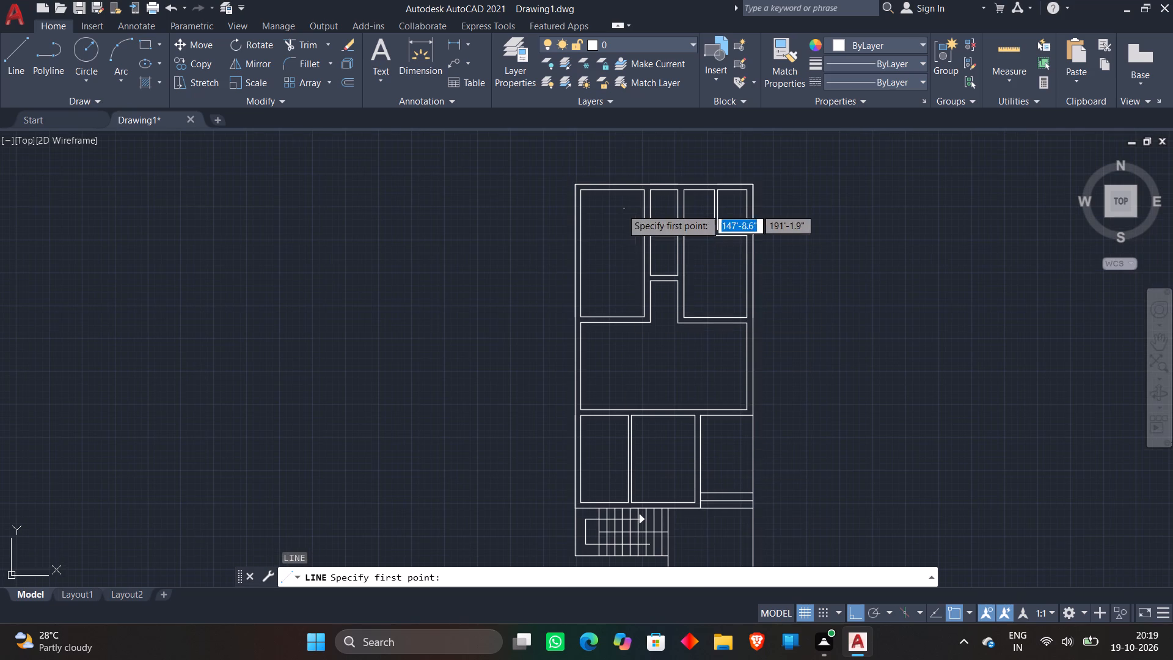
pyautogui.moveTo(617, 220); pyautogui.dragTo(618, 315, button='middle')
pyautogui.scroll(2, 616, 271)
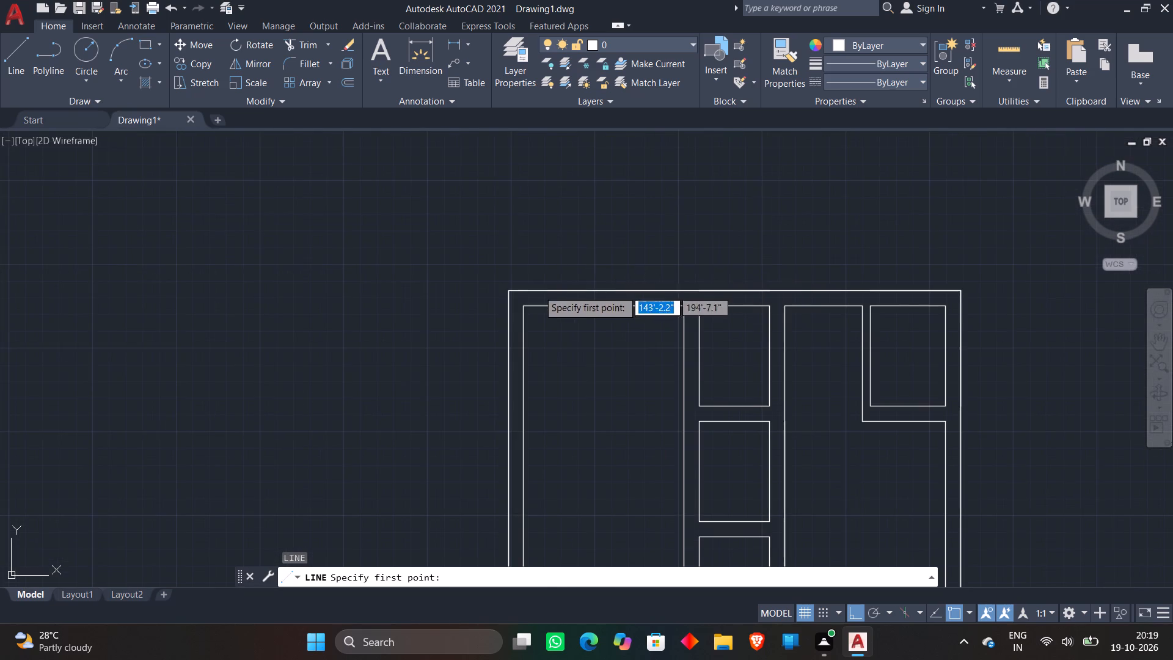
pyautogui.click(568, 270)
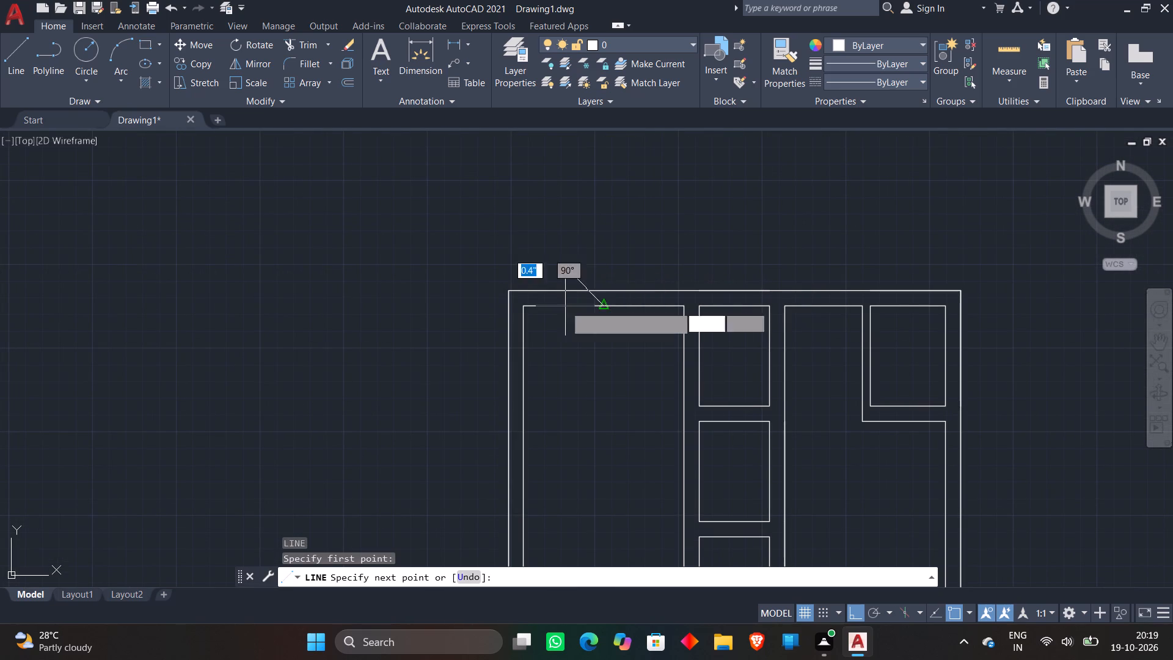
pyautogui.click(564, 324)
pyautogui.press('space')
pyautogui.press('space')
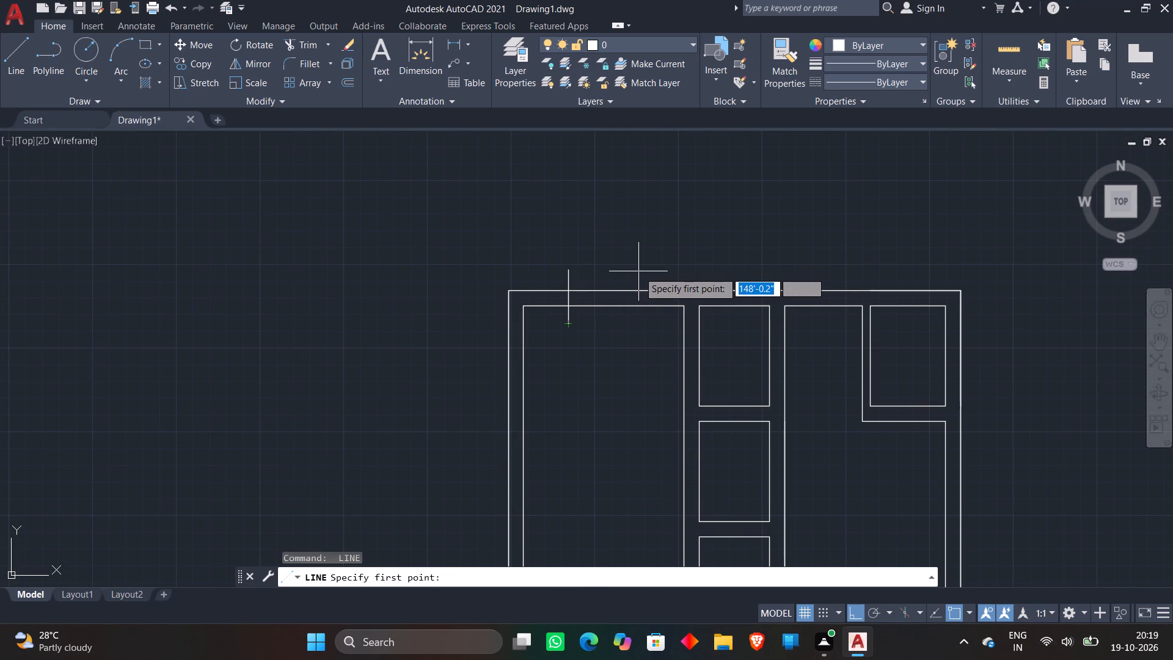
pyautogui.click(638, 271)
pyautogui.click(640, 323)
pyautogui.press('space')
# Draw two short horizontal lines crossing the left exterior wall near the lower end of the upper-left room.
pyautogui.press('space')
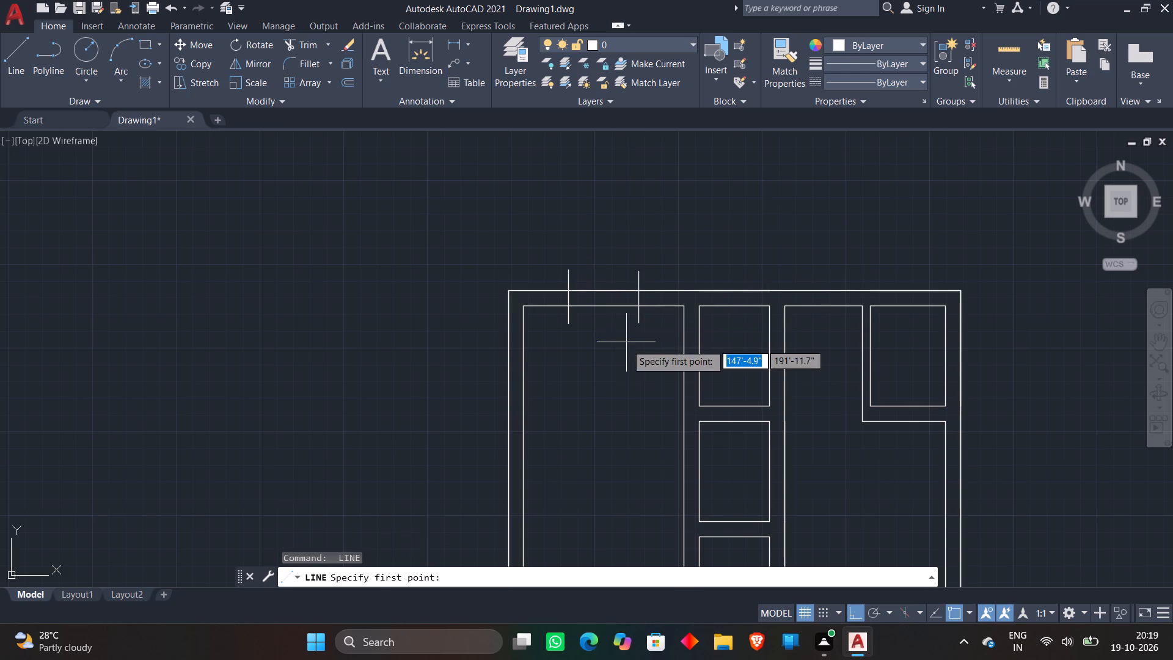
pyautogui.moveTo(625, 351); pyautogui.dragTo(656, 176, button='middle')
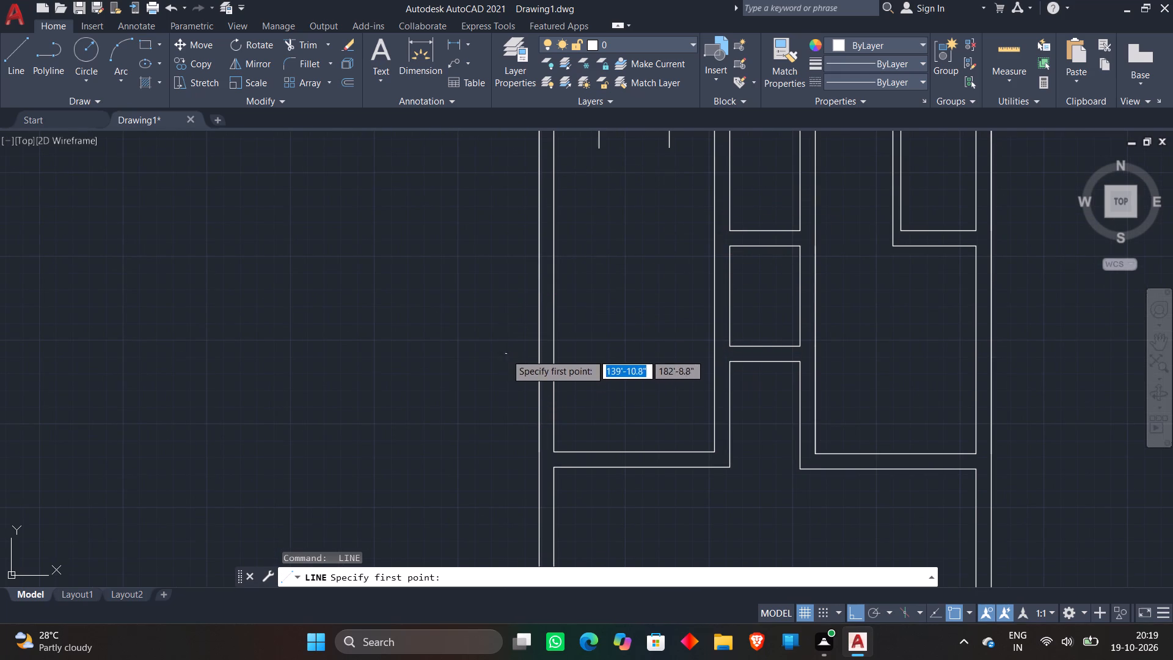
pyautogui.click(511, 363)
pyautogui.click(590, 365)
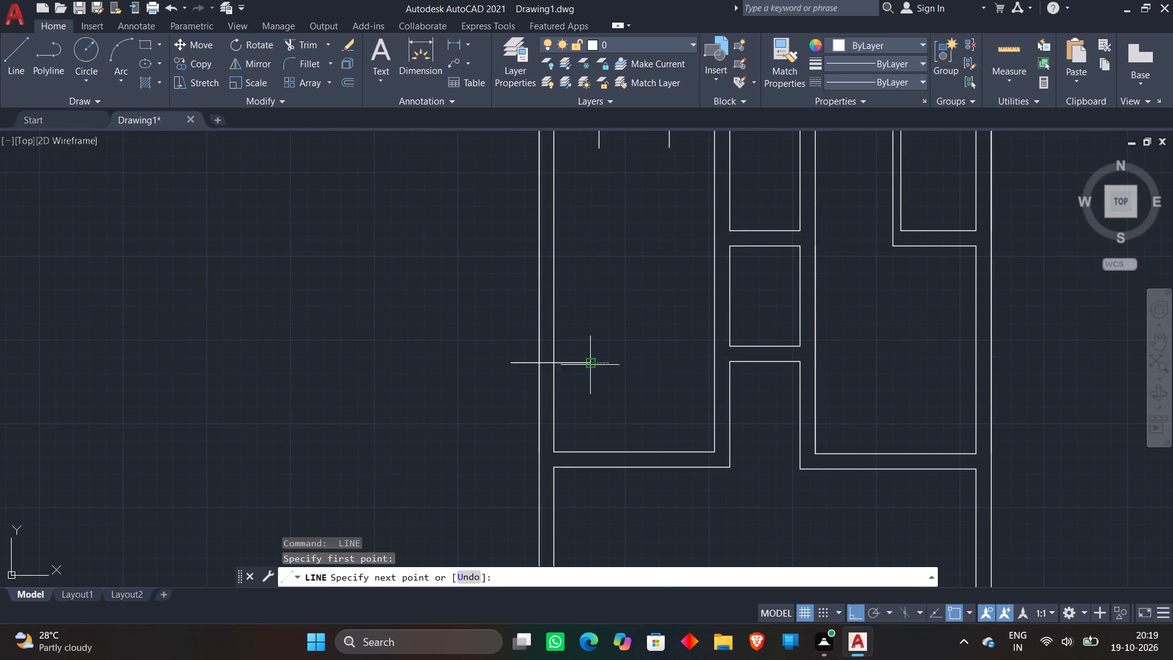
pyautogui.press('space')
pyautogui.press('space')
pyautogui.click(520, 431)
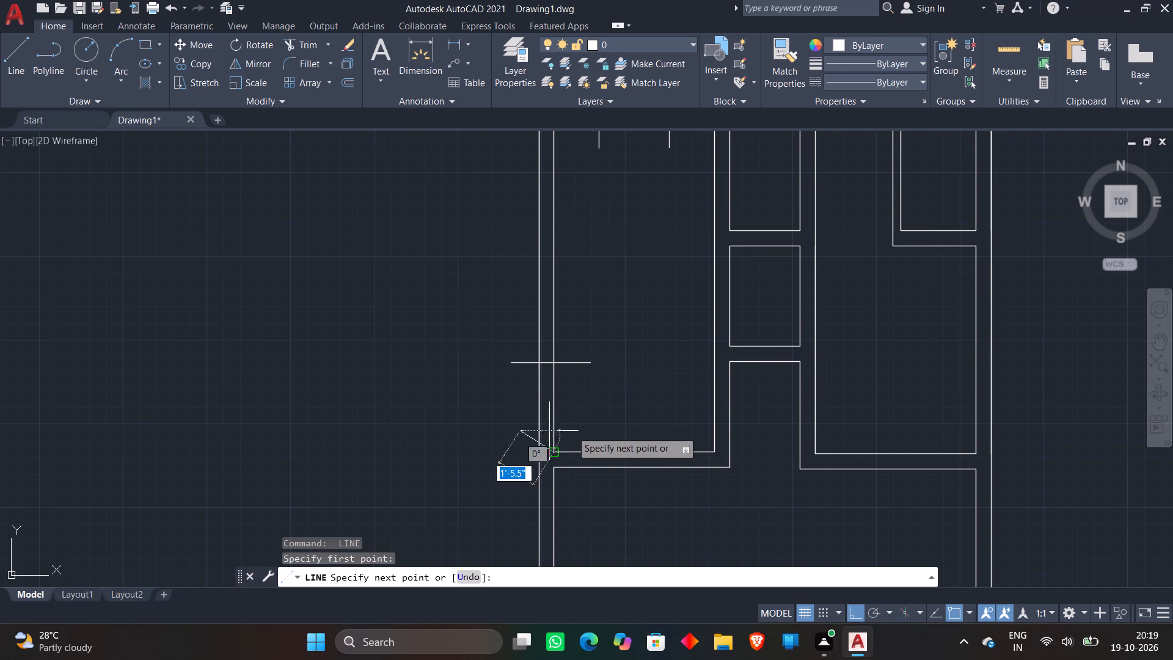
pyautogui.click(580, 425)
pyautogui.press('space')
# Draw two short vertical lines, the first about 2' long, crossing the top exterior wall of the small upper-middle room.
pyautogui.press('space')
pyautogui.scroll(-2, 623, 269)
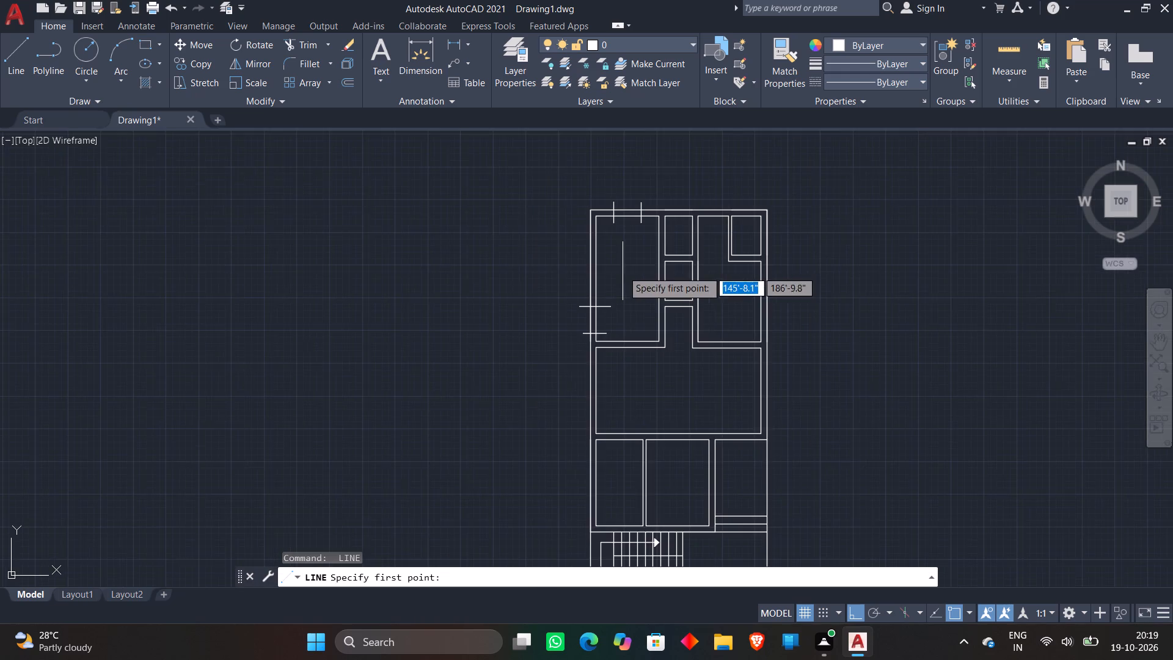
pyautogui.moveTo(623, 272); pyautogui.dragTo(513, 288, button='middle')
pyautogui.scroll(2, 543, 339)
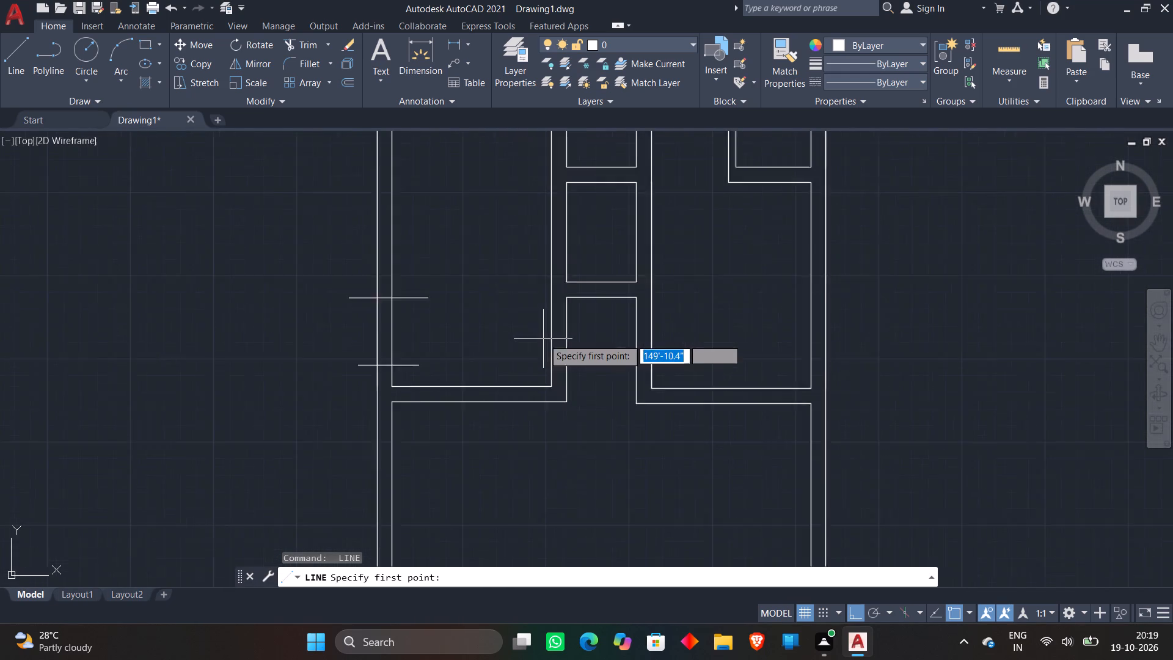
pyautogui.scroll(1, 543, 339)
pyautogui.scroll(-2, 489, 357)
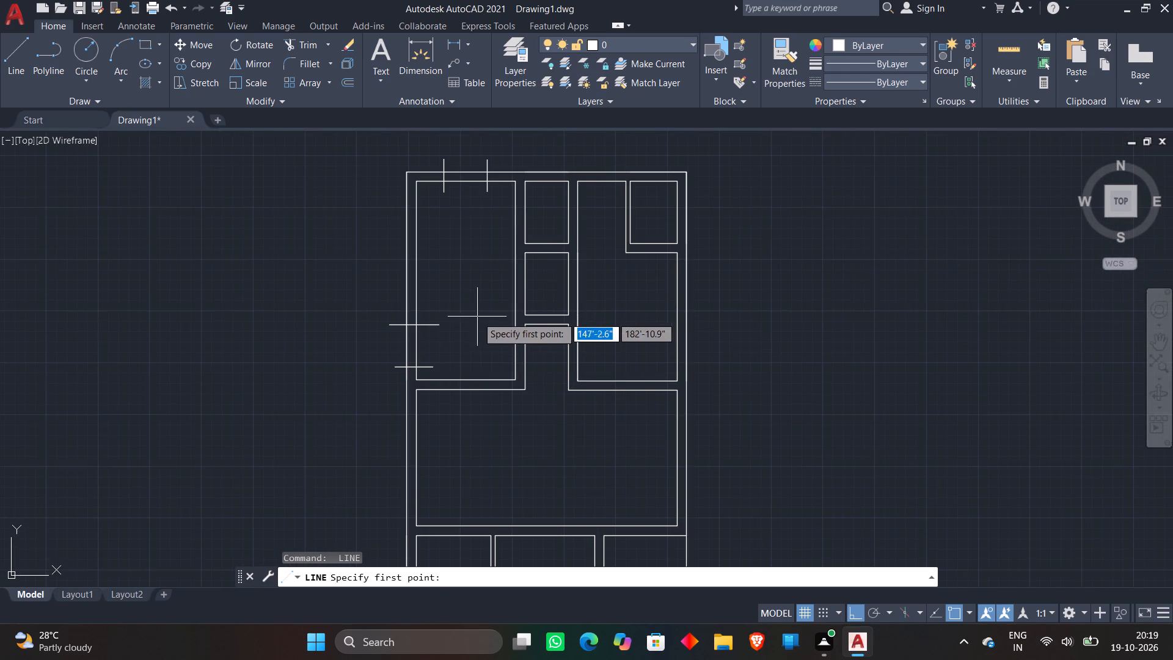
pyautogui.moveTo(477, 316); pyautogui.dragTo(486, 391, button='middle')
pyautogui.scroll(2, 554, 269)
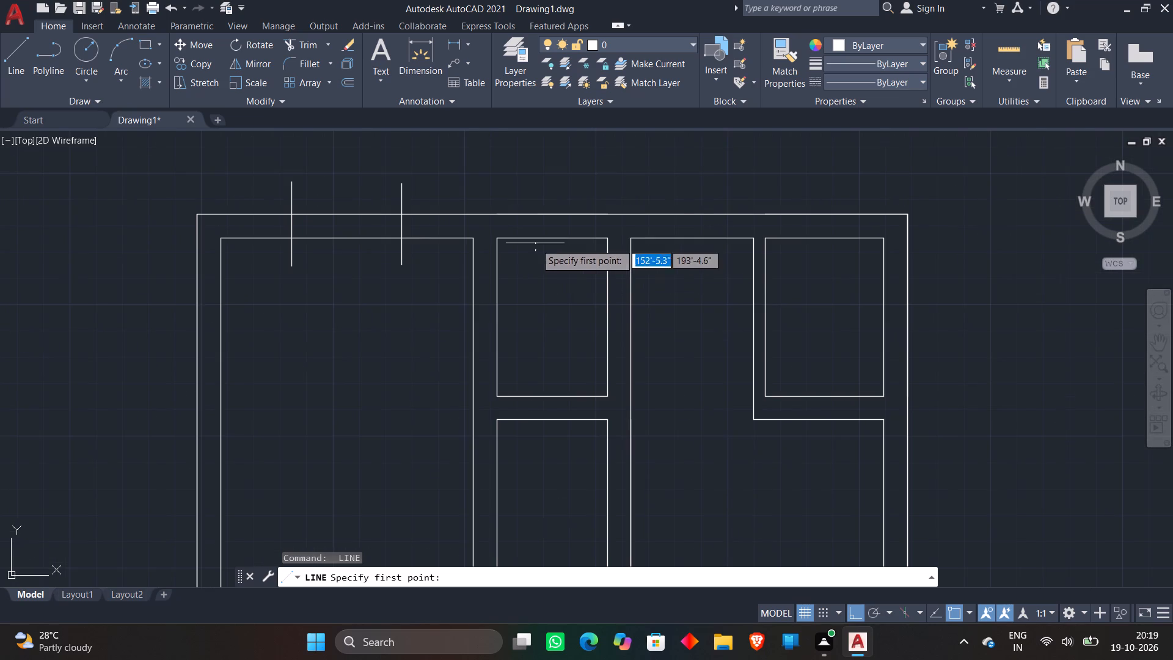
pyautogui.click(520, 187)
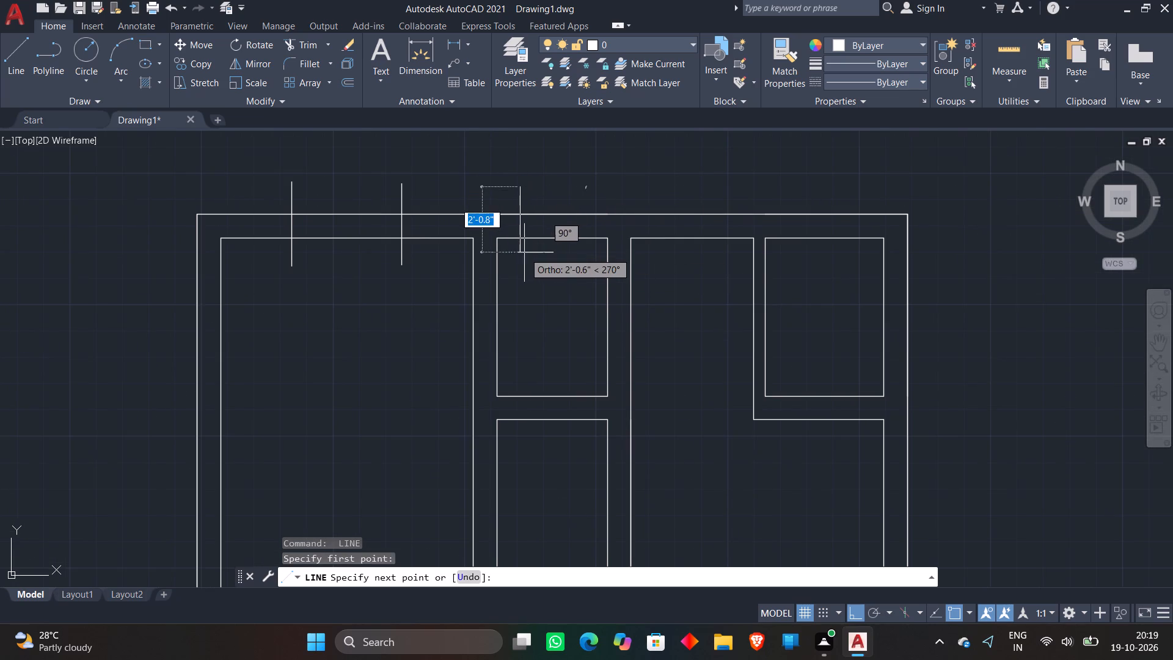
pyautogui.click(524, 252)
pyautogui.press('space')
pyautogui.press('space')
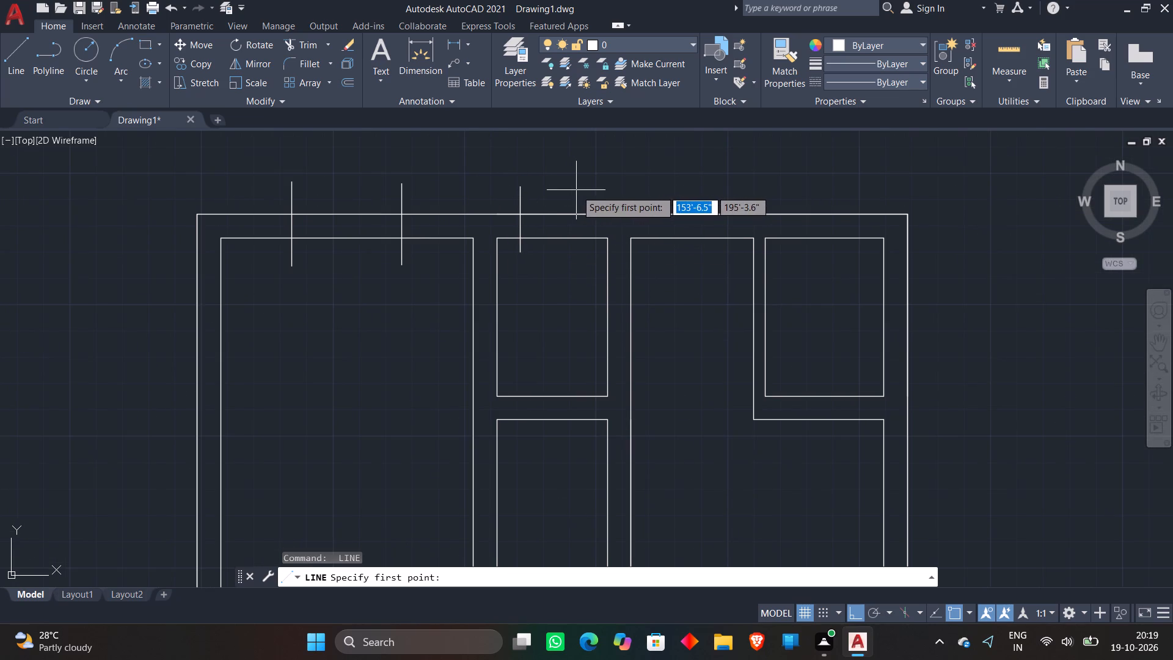
pyautogui.click(576, 190)
pyautogui.click(574, 266)
pyautogui.press('space')
# Draw two short vertical lines crossing the top exterior wall of the small room in the plan's upper-right corner.
pyautogui.press('space')
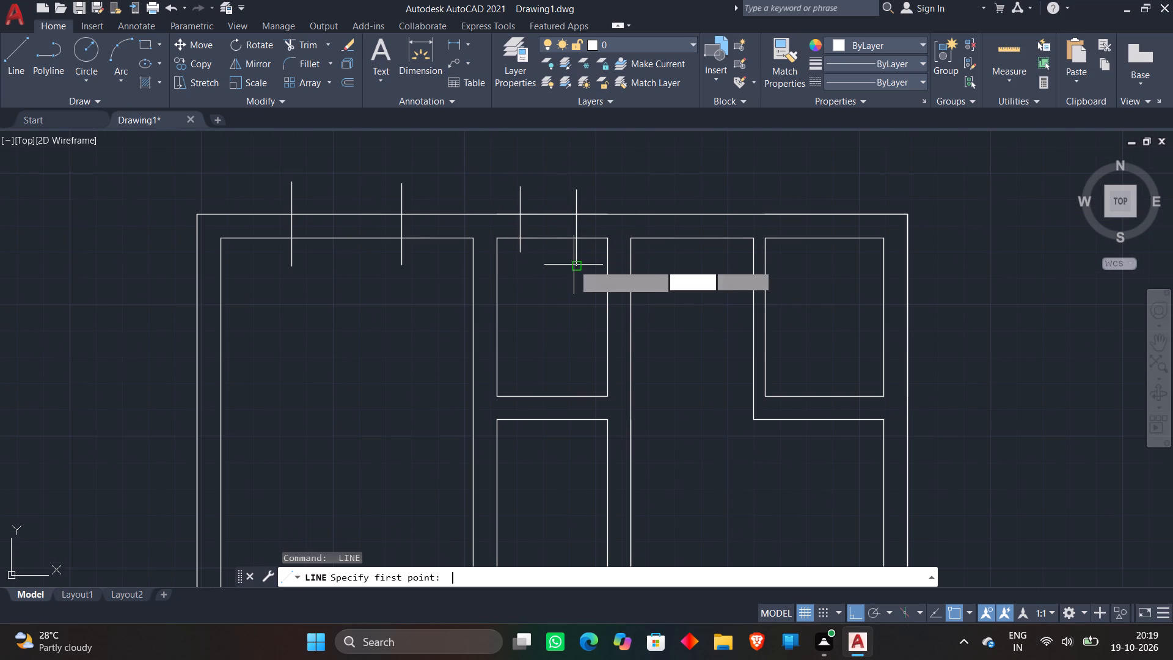
pyautogui.scroll(-1, 578, 262)
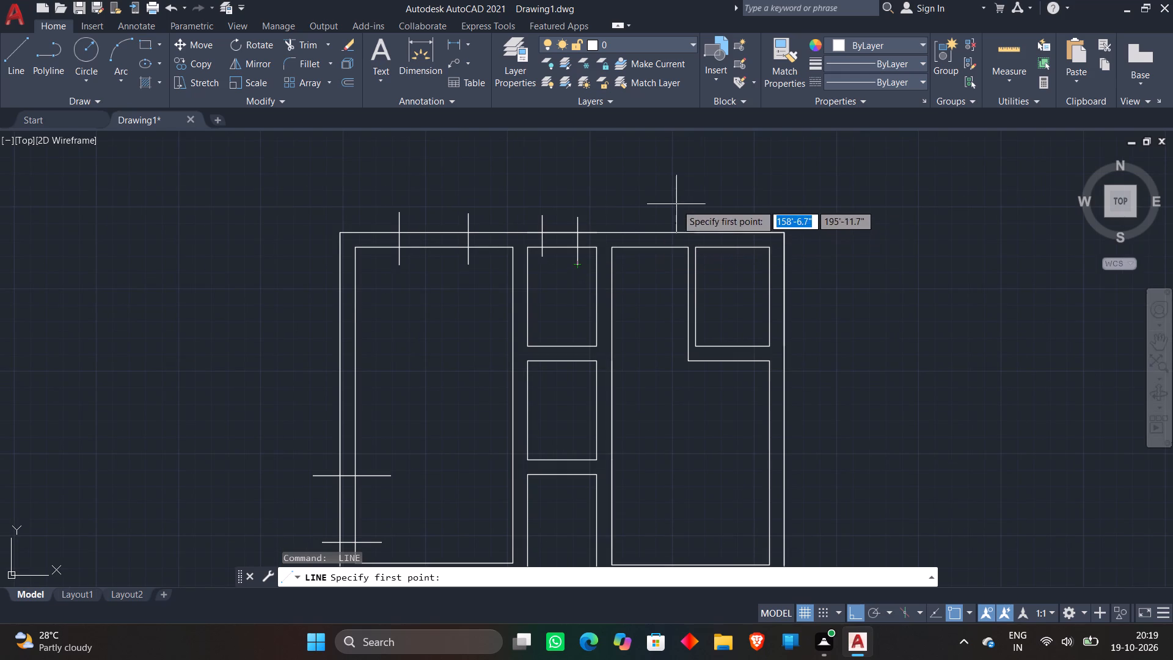
pyautogui.moveTo(676, 204); pyautogui.dragTo(500, 244, button='middle')
pyautogui.scroll(1, 581, 276)
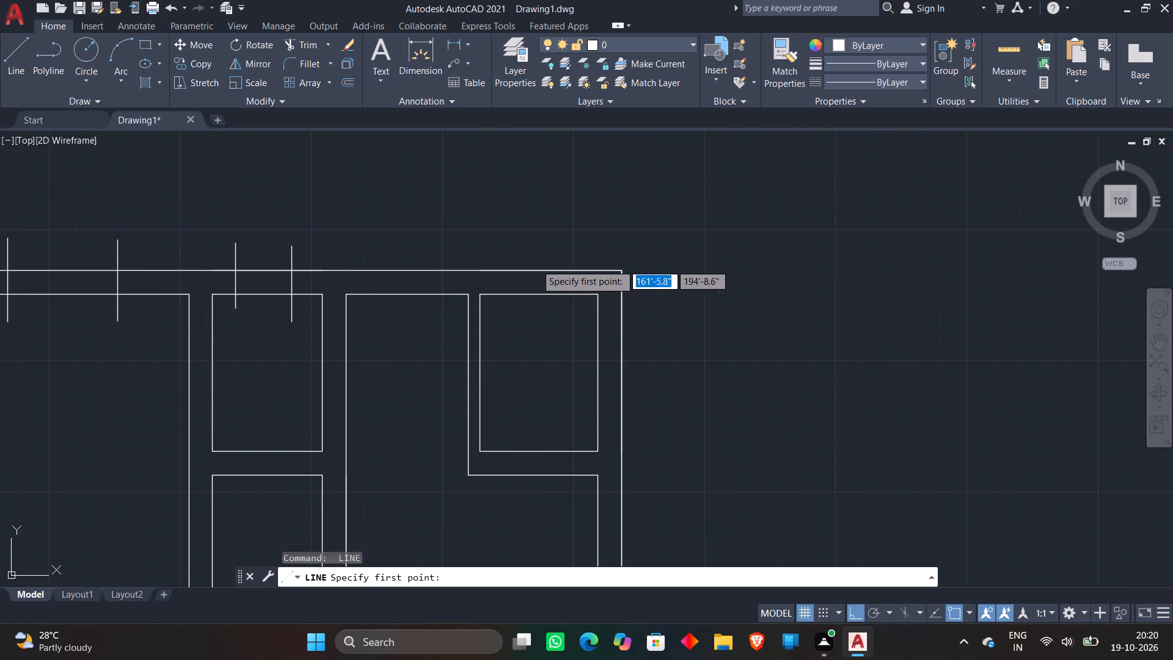
pyautogui.click(510, 254)
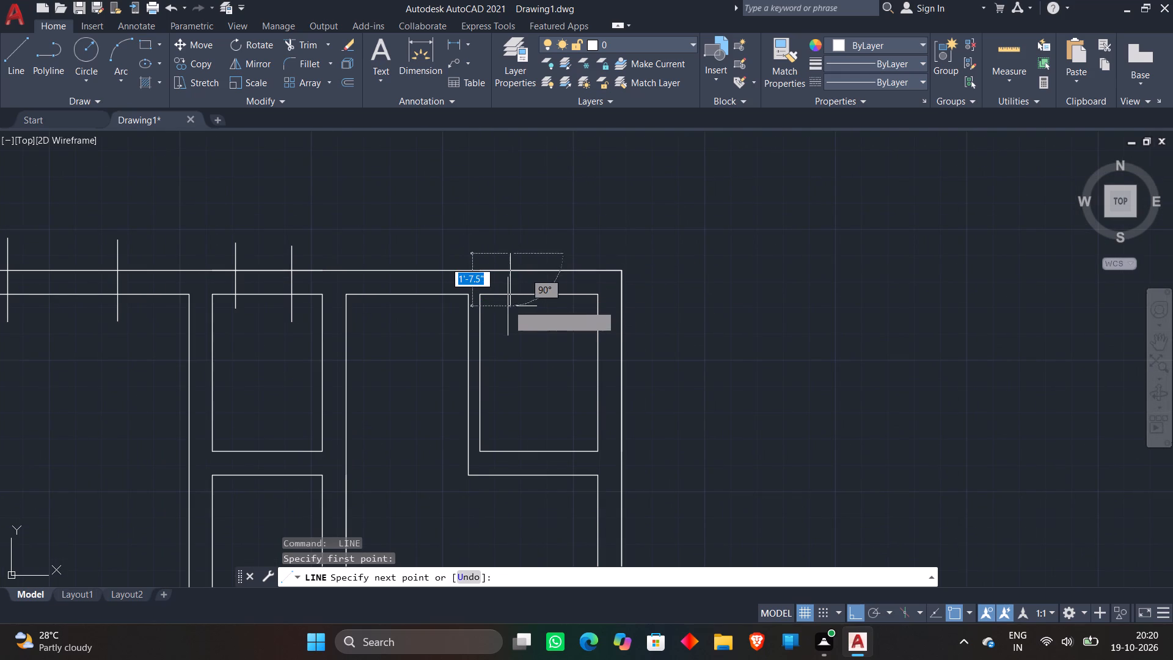
pyautogui.click(514, 314)
pyautogui.press('space')
pyautogui.press('space')
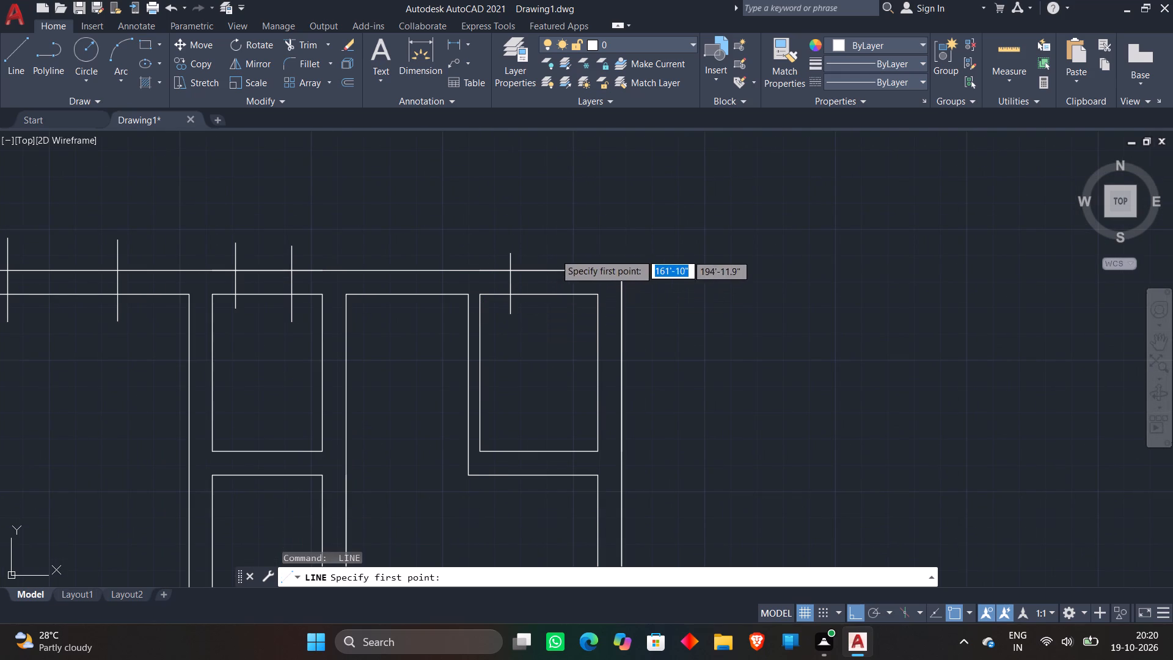
pyautogui.click(565, 251)
pyautogui.click(564, 315)
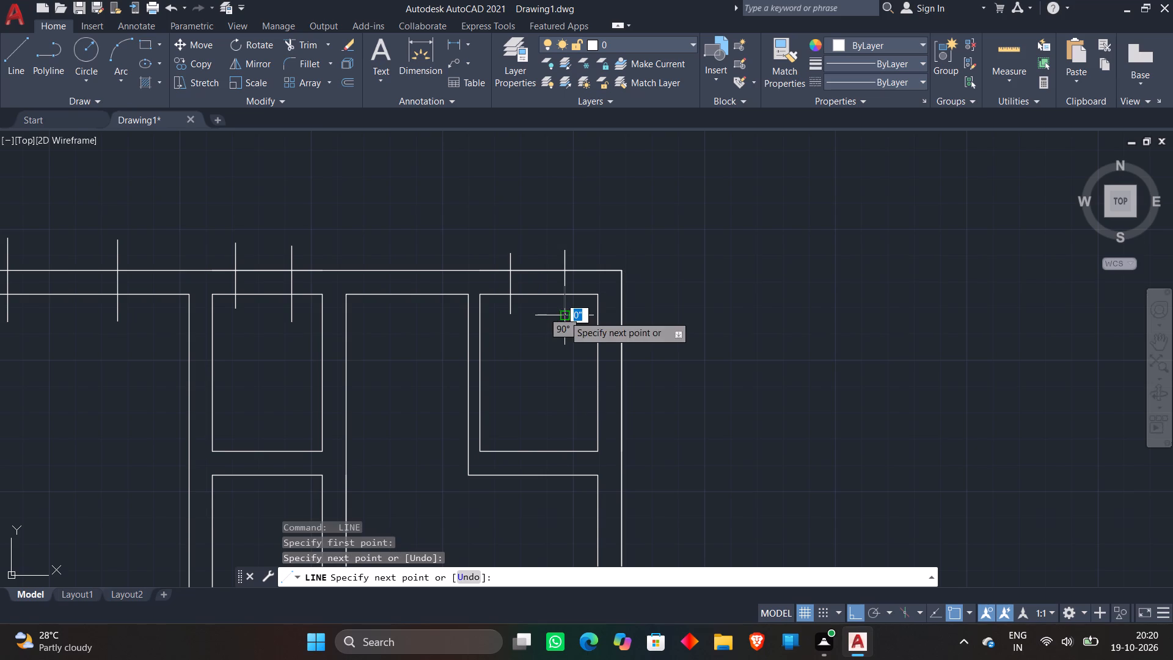
pyautogui.press('space')
# Draw two horizontal lines, the lower about 3' long, crossing the right exterior wall near the lower end of the upper-right room.
pyautogui.press('space')
pyautogui.scroll(-1, 563, 315)
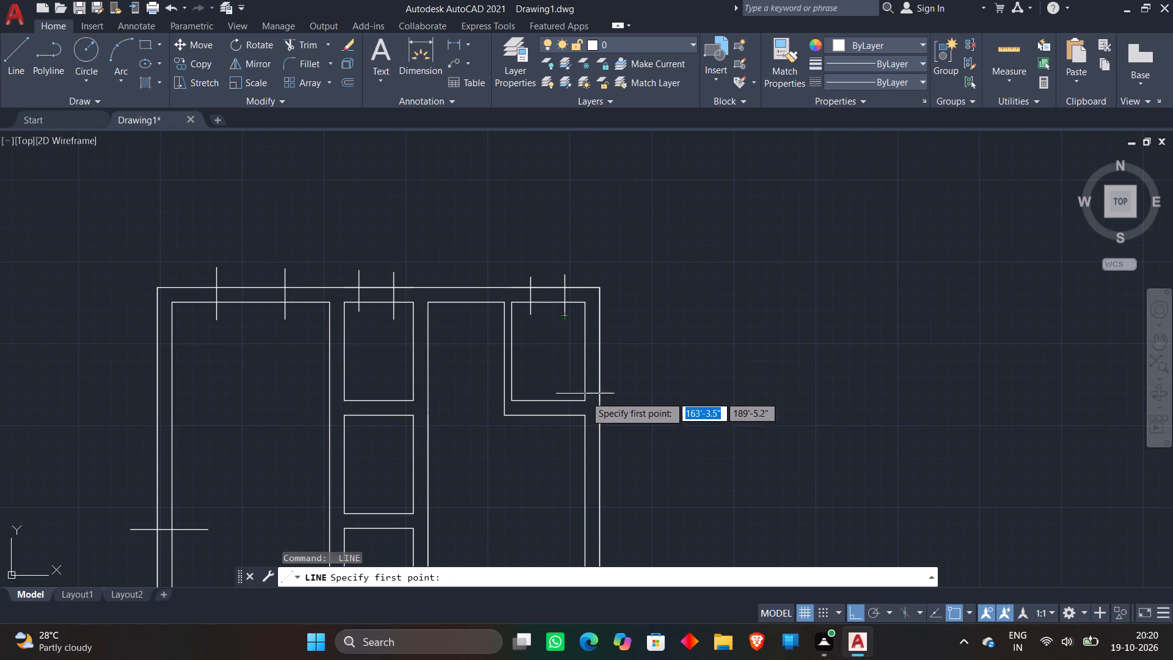
pyautogui.moveTo(554, 452); pyautogui.dragTo(544, 227, button='middle')
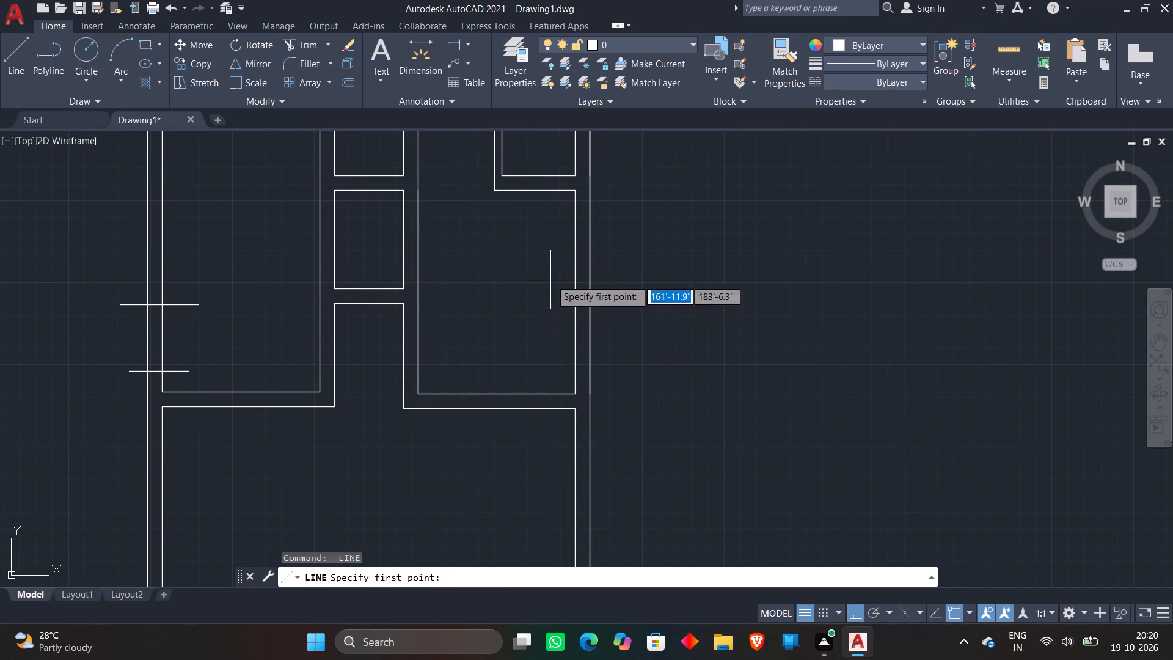
pyautogui.click(535, 307)
pyautogui.click(643, 303)
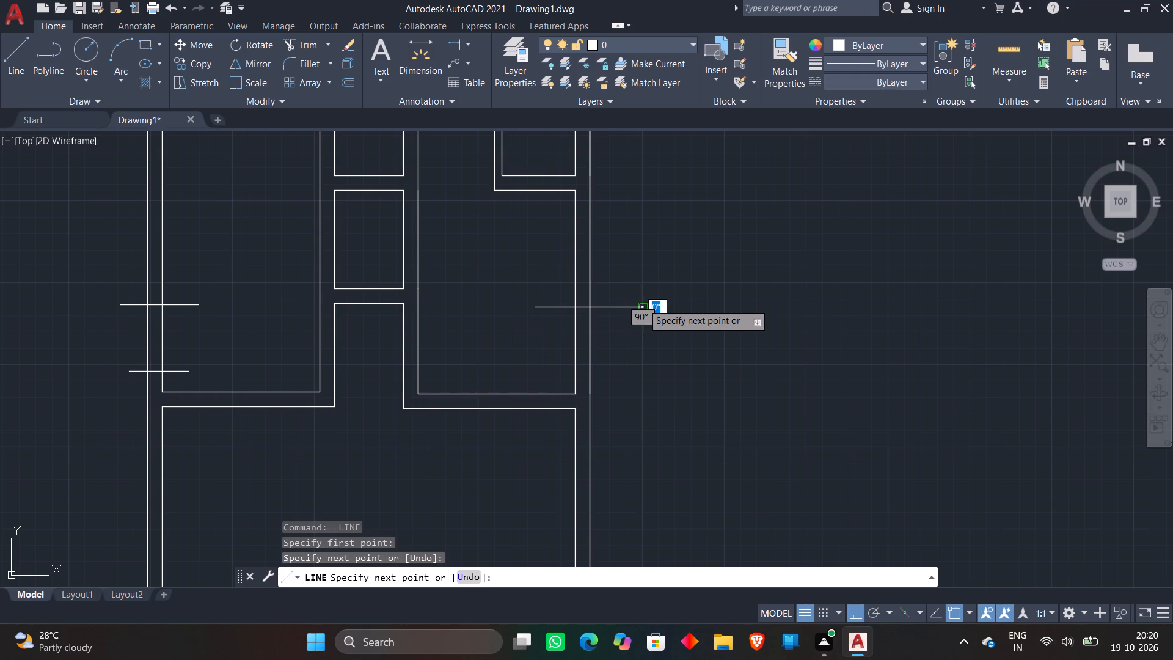
pyautogui.press('space')
pyautogui.press('space')
pyautogui.click(557, 376)
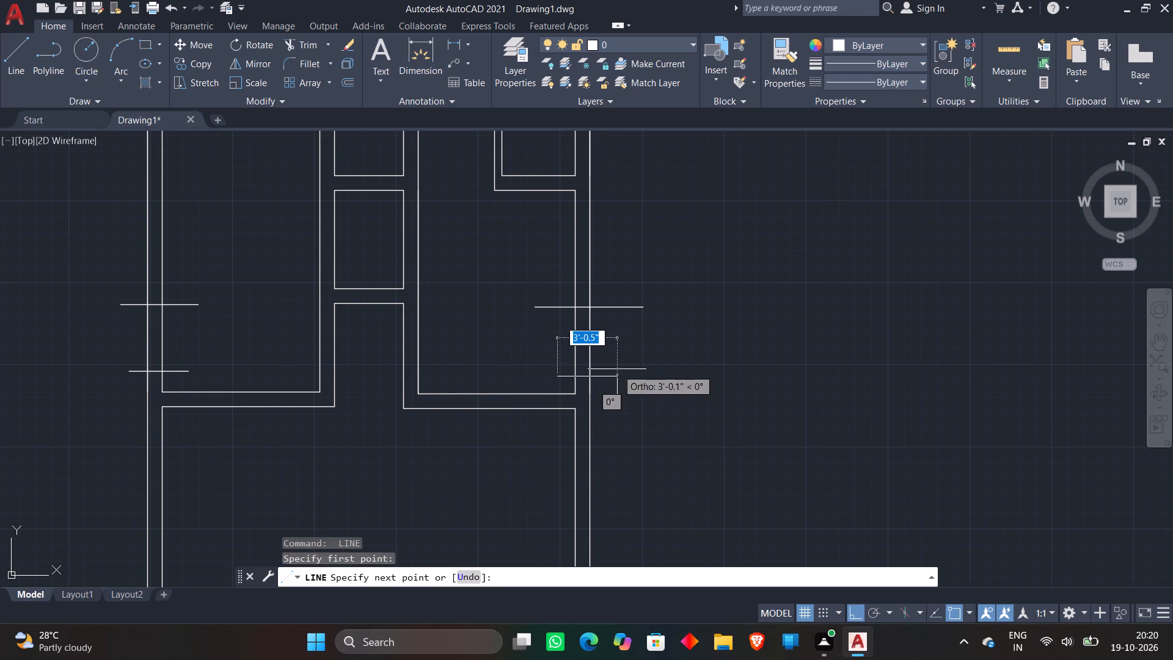
pyautogui.click(617, 369)
pyautogui.press('space')
pyautogui.press('space')
pyautogui.scroll(-1, 619, 312)
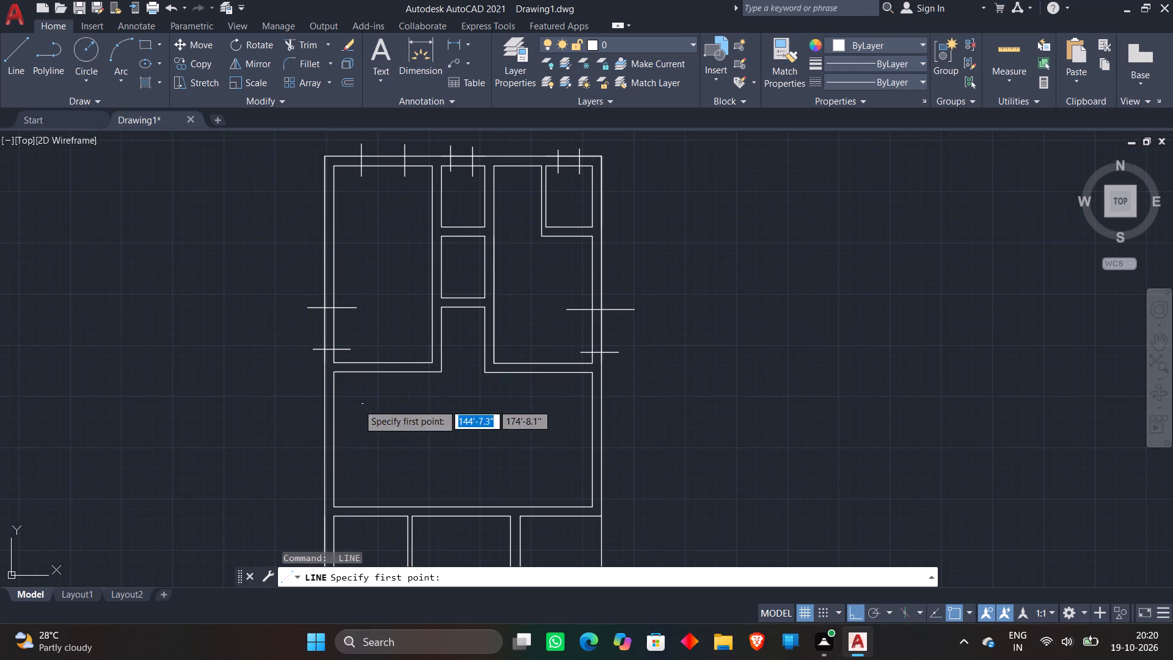
# Draw two short horizontal lines crossing the left exterior wall of the large middle room.
pyautogui.moveTo(315, 443); pyautogui.dragTo(338, 296, button='middle')
pyautogui.scroll(1, 336, 299)
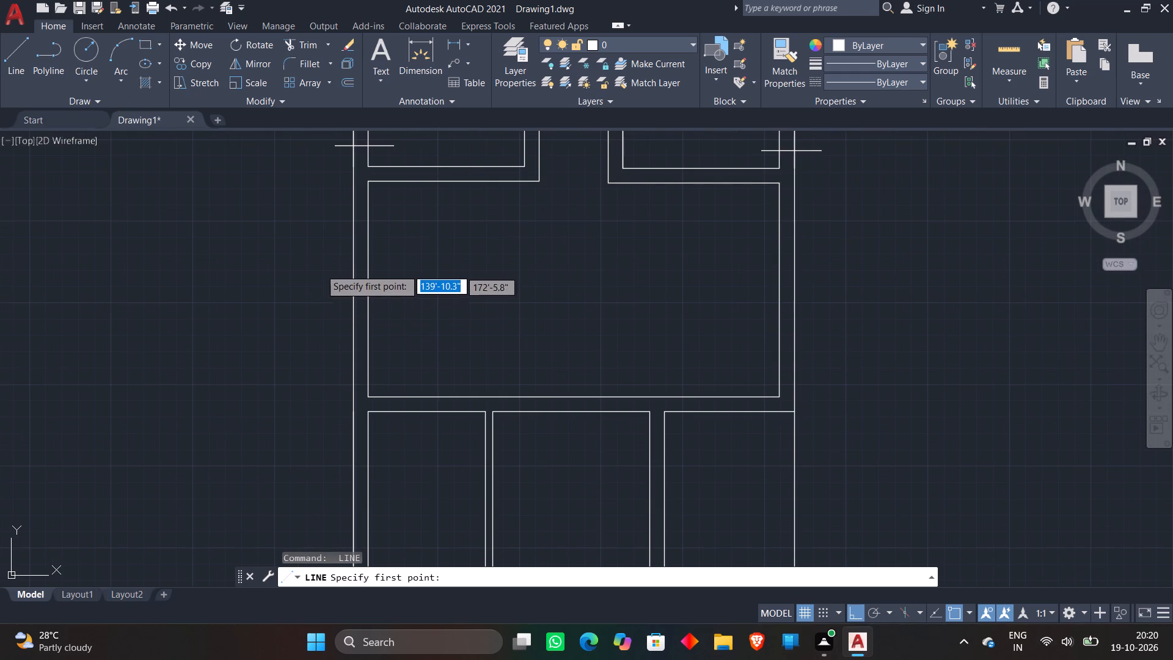
pyautogui.click(321, 261)
pyautogui.click(396, 262)
pyautogui.press('space')
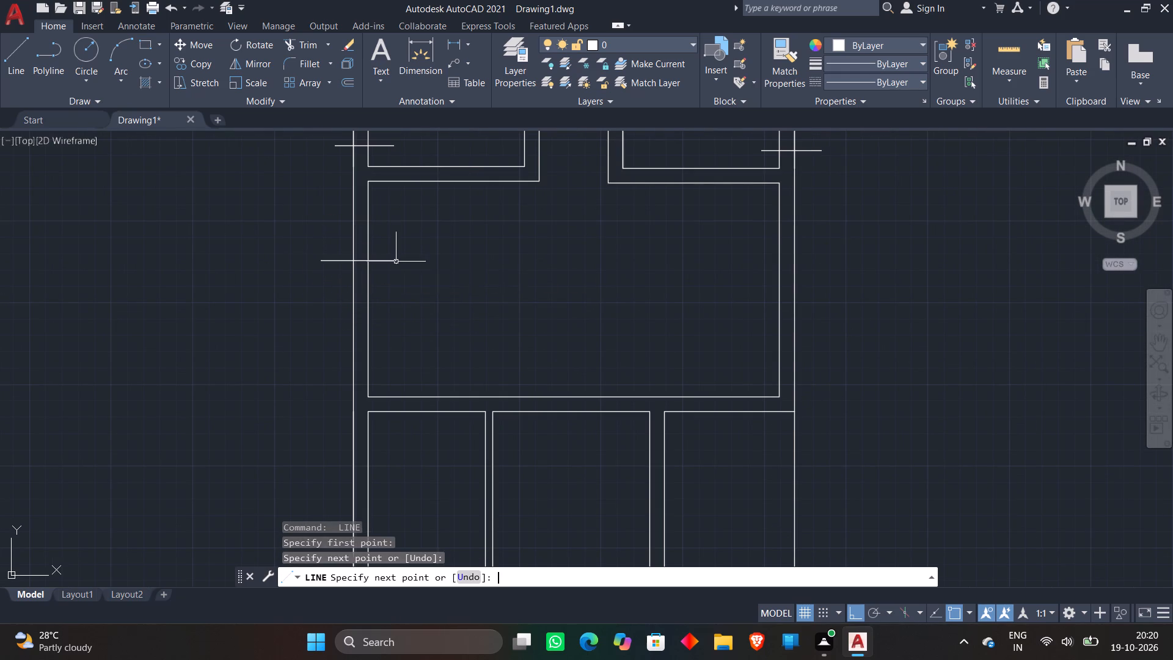
pyautogui.press('space')
pyautogui.click(324, 331)
pyautogui.click(429, 344)
pyautogui.press('space')
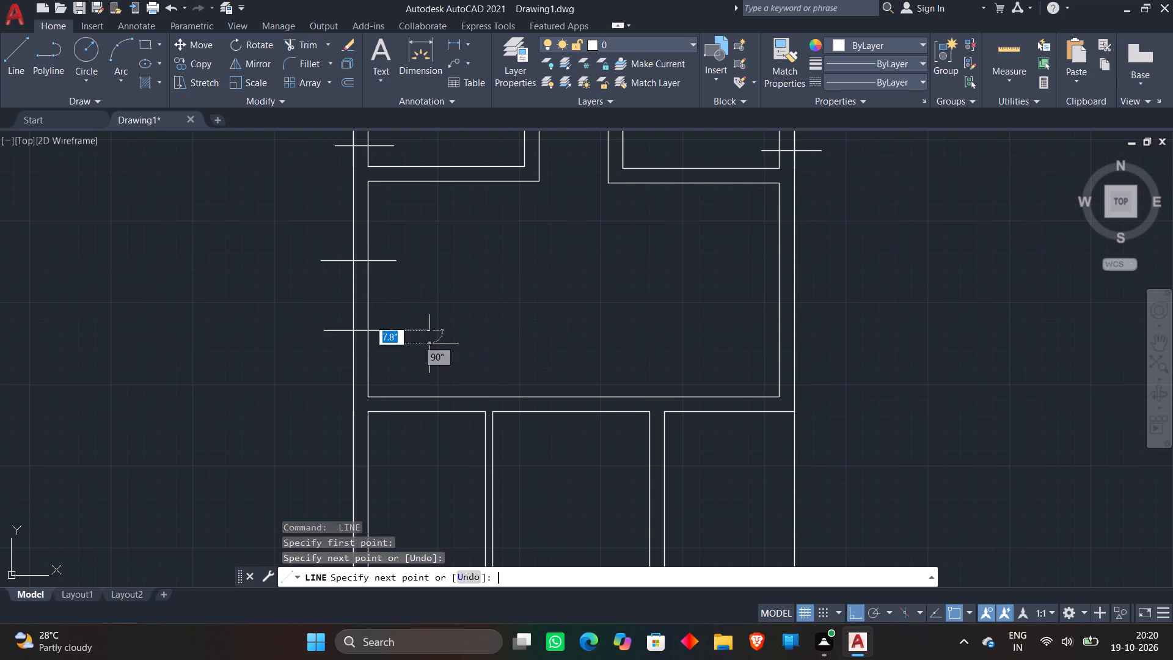
pyautogui.press('space')
pyautogui.moveTo(490, 293); pyautogui.dragTo(425, 284, button='middle')
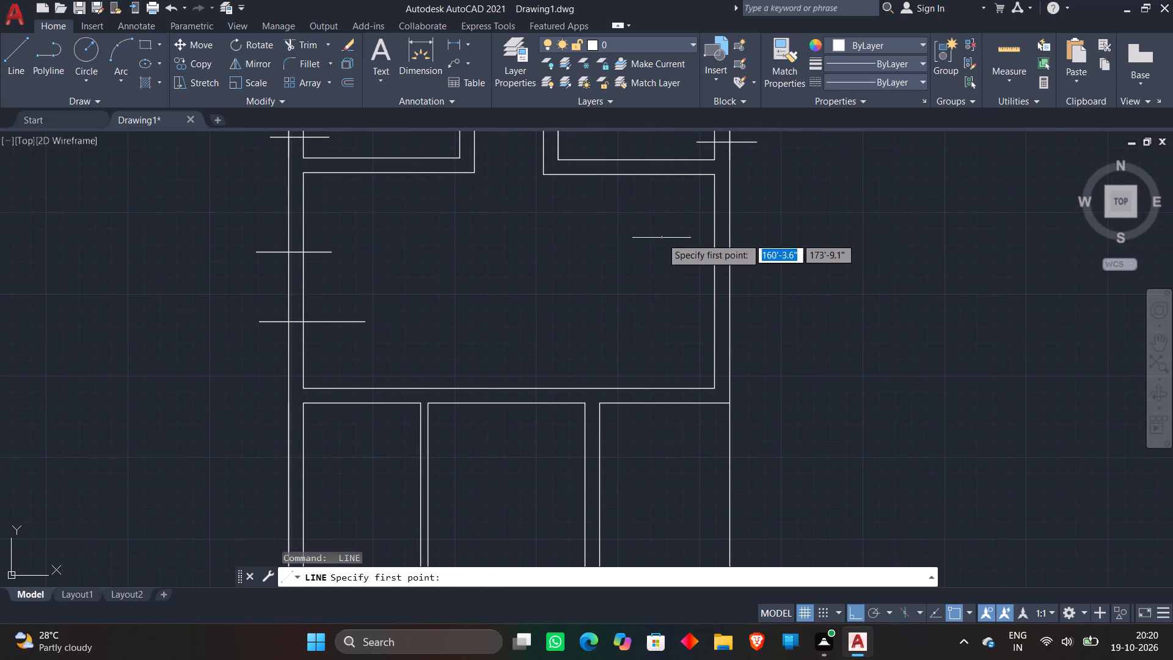
pyautogui.moveTo(670, 237); pyautogui.dragTo(565, 235, button='middle')
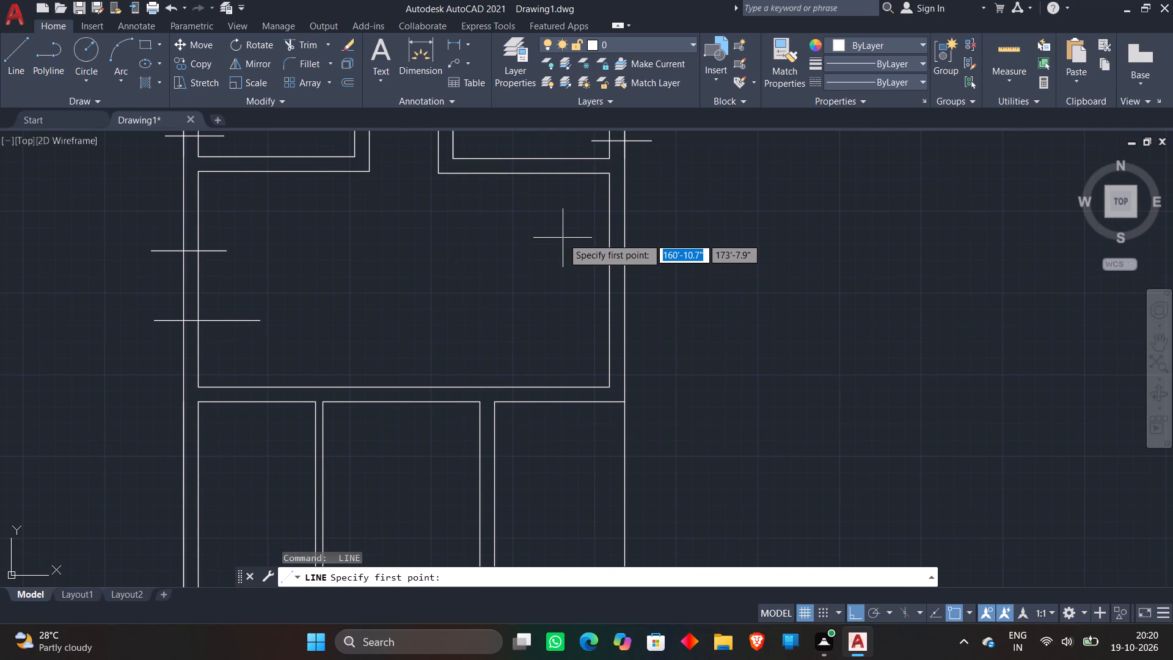
pyautogui.press('Escape')
# Extend both horizontal lines across the large middle room to the outer line of the right exterior wall.
pyautogui.write('EX')
pyautogui.press('space')
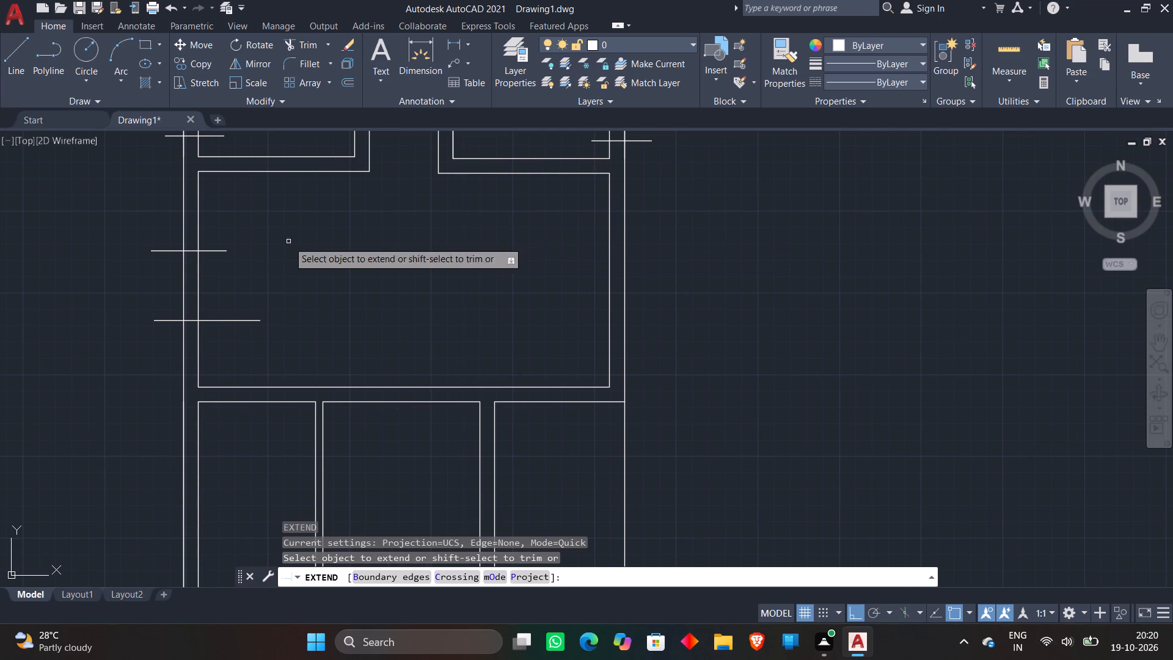
pyautogui.click(200, 250)
pyautogui.click(511, 241)
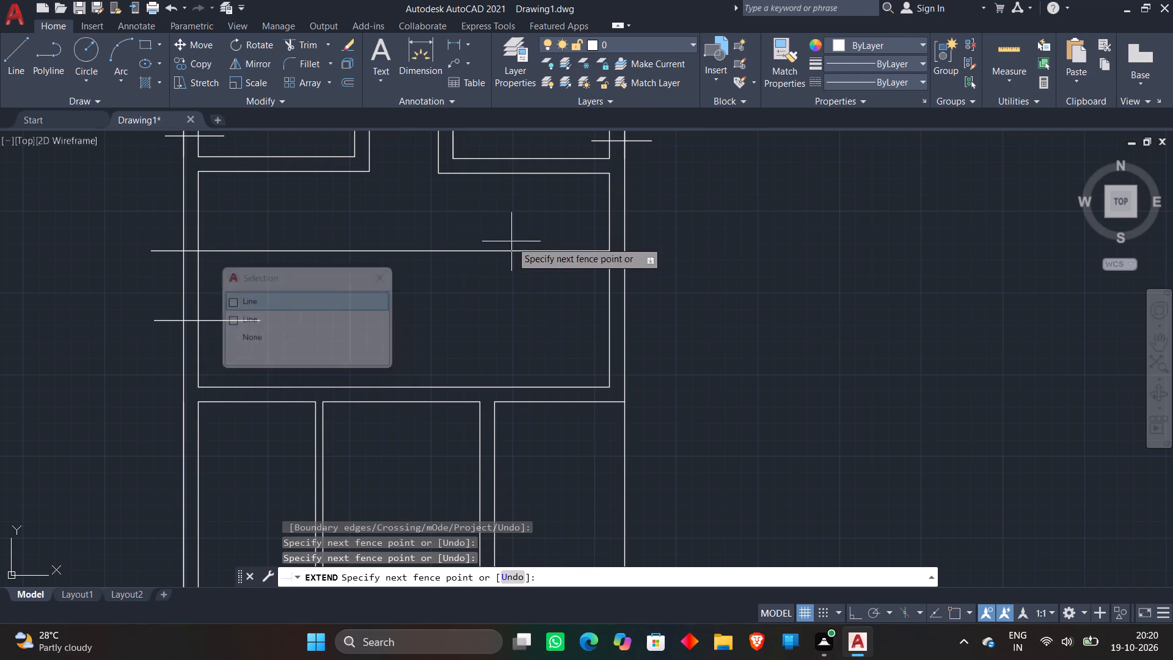
pyautogui.click(528, 227)
pyautogui.click(526, 274)
pyautogui.click(547, 226)
pyautogui.click(543, 286)
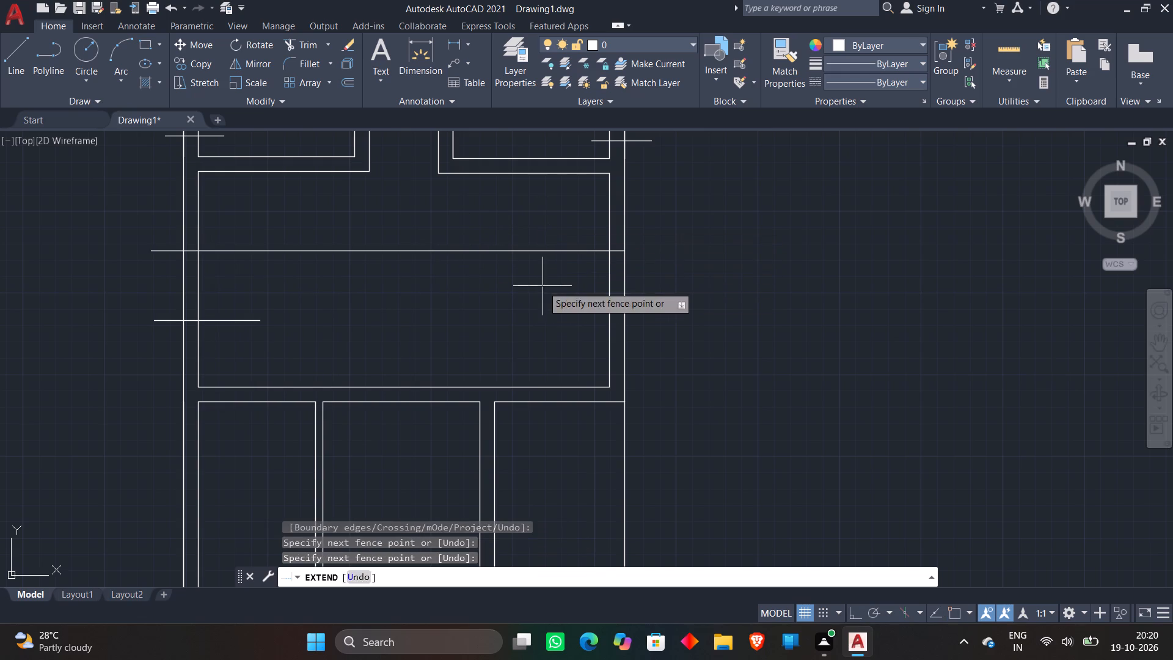
pyautogui.click(252, 304)
pyautogui.click(251, 322)
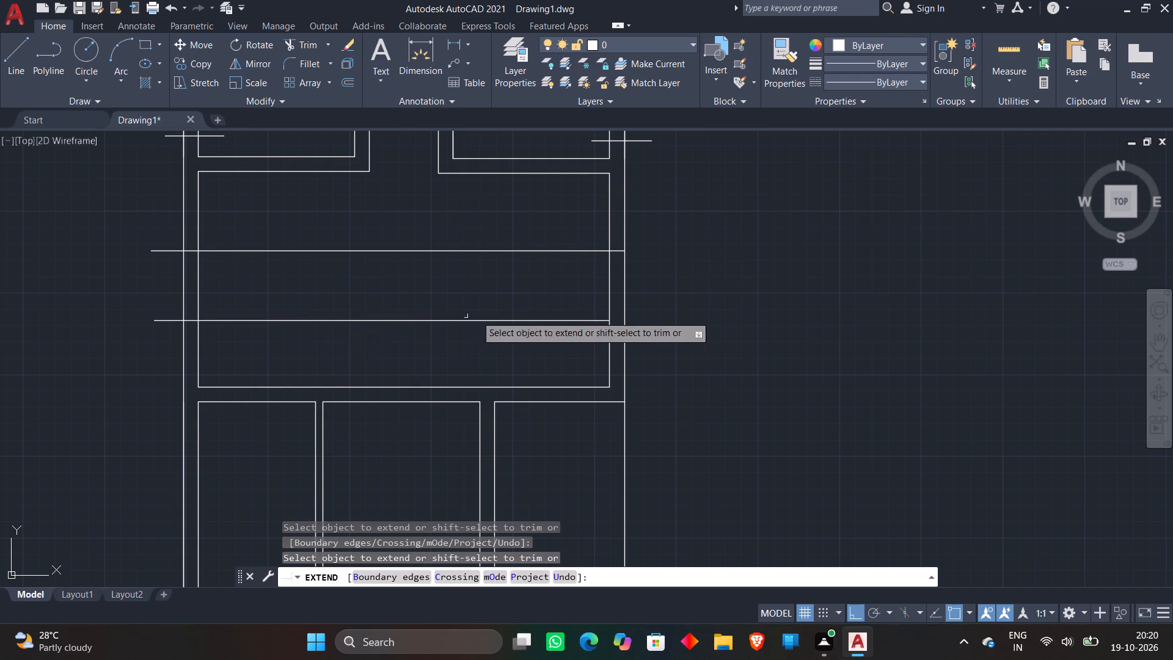
pyautogui.click(524, 305)
pyautogui.click(527, 326)
pyautogui.press('Escape')
# Trim the spans of both extended lines inside the large middle room, leaving segments only at its side walls.
pyautogui.write('TR')
pyautogui.press('space')
pyautogui.click(475, 219)
pyautogui.click(467, 326)
pyautogui.press('Escape')
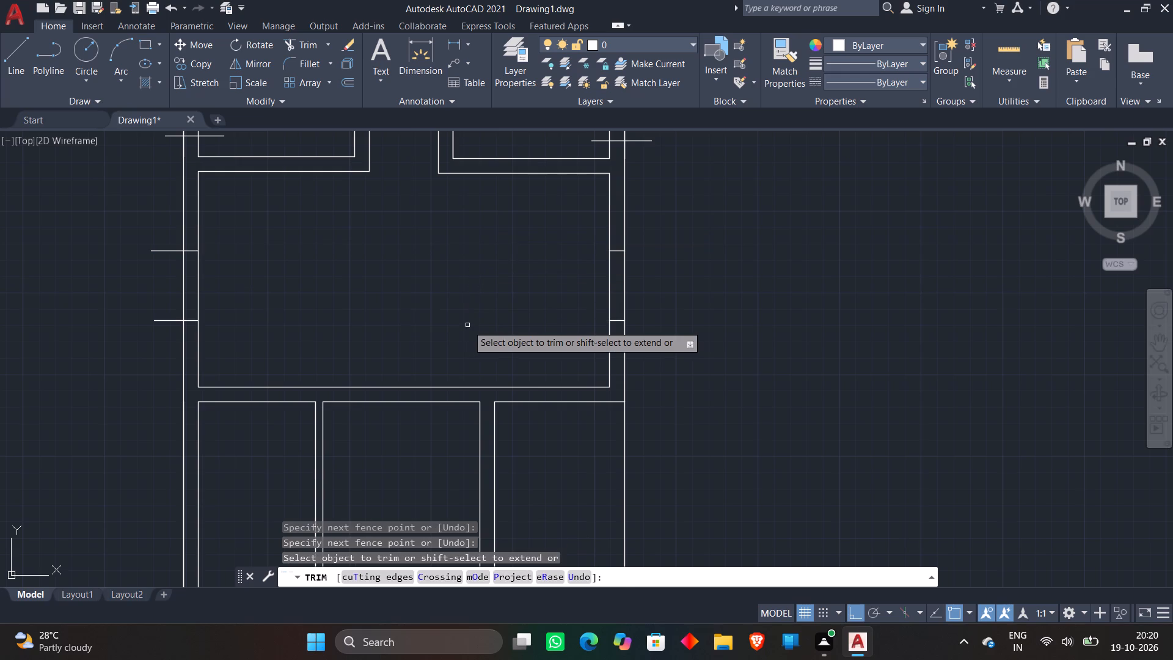
# Draw two short horizontal lines crossing the left exterior wall of the lower-left room.
pyautogui.scroll(-1, 464, 288)
pyautogui.moveTo(464, 290); pyautogui.dragTo(467, 210, button='middle')
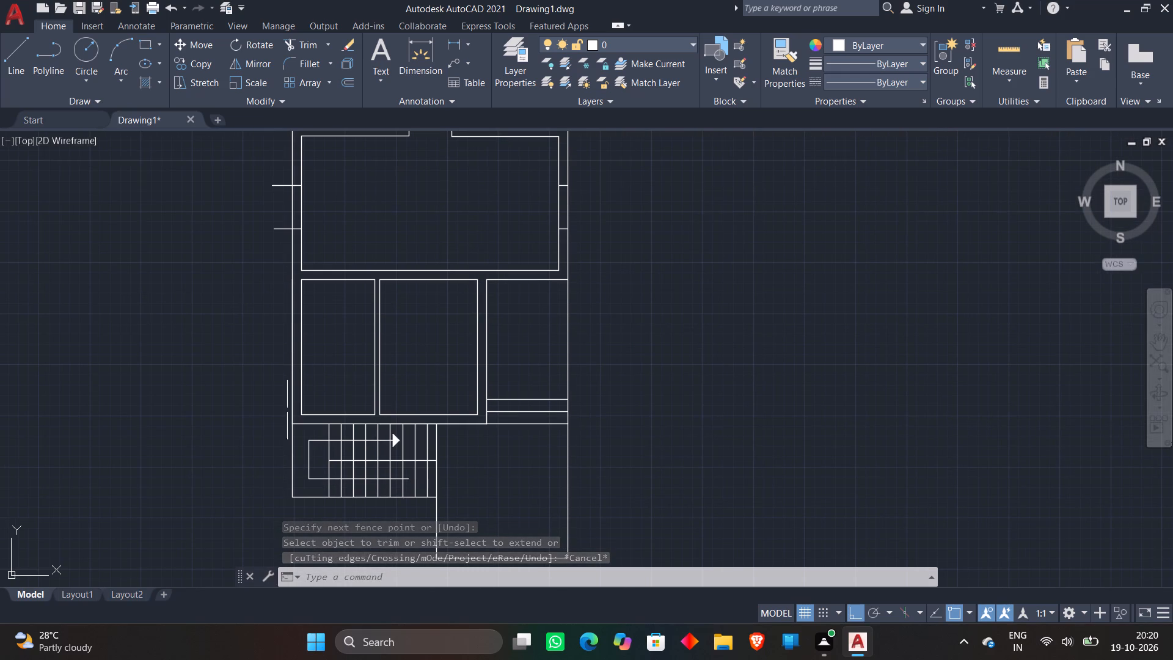
pyautogui.press('space')
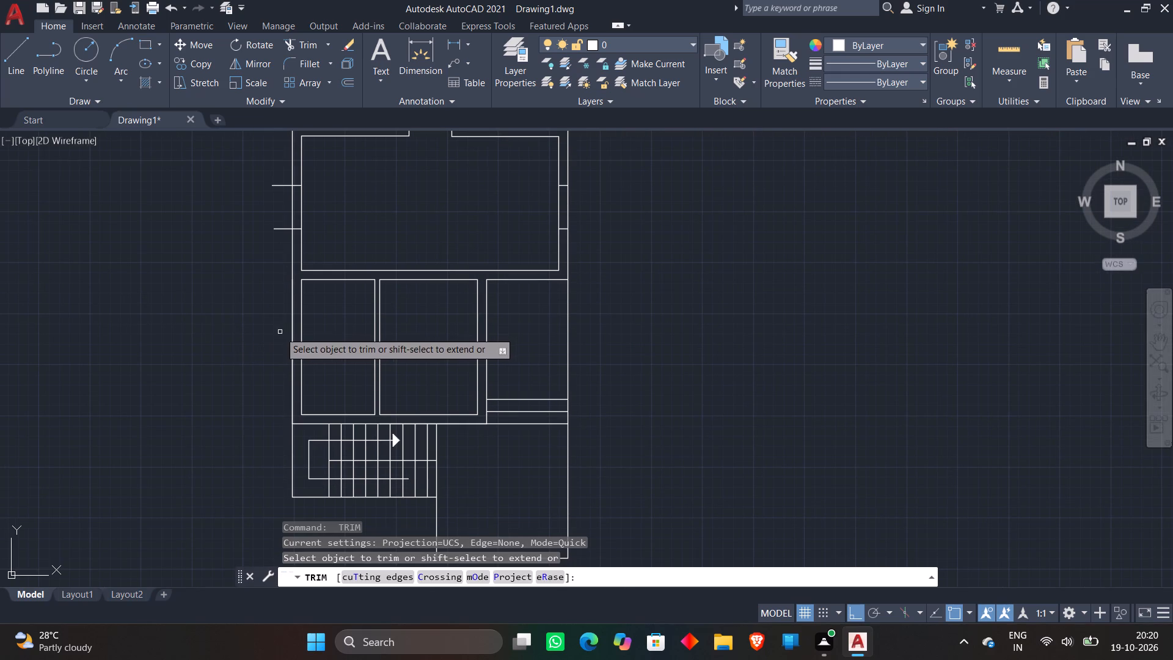
pyautogui.press('Escape')
pyautogui.write('L')
pyautogui.press('space')
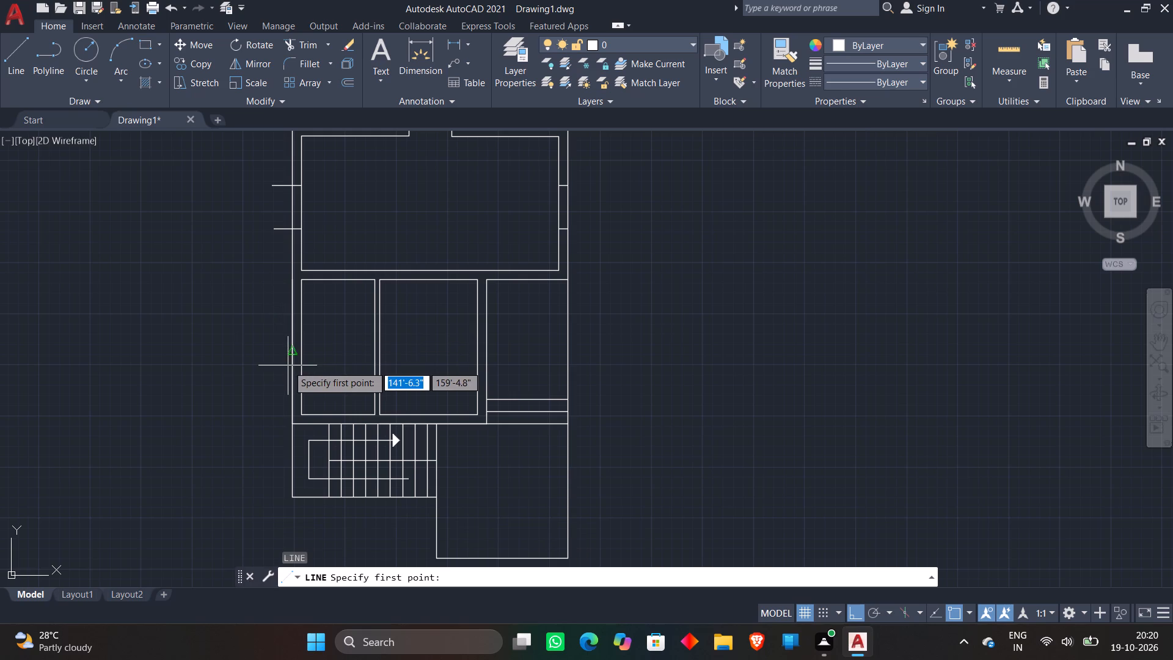
pyautogui.scroll(1, 288, 364)
pyautogui.click(268, 299)
pyautogui.click(351, 306)
pyautogui.press('space')
pyautogui.press('space')
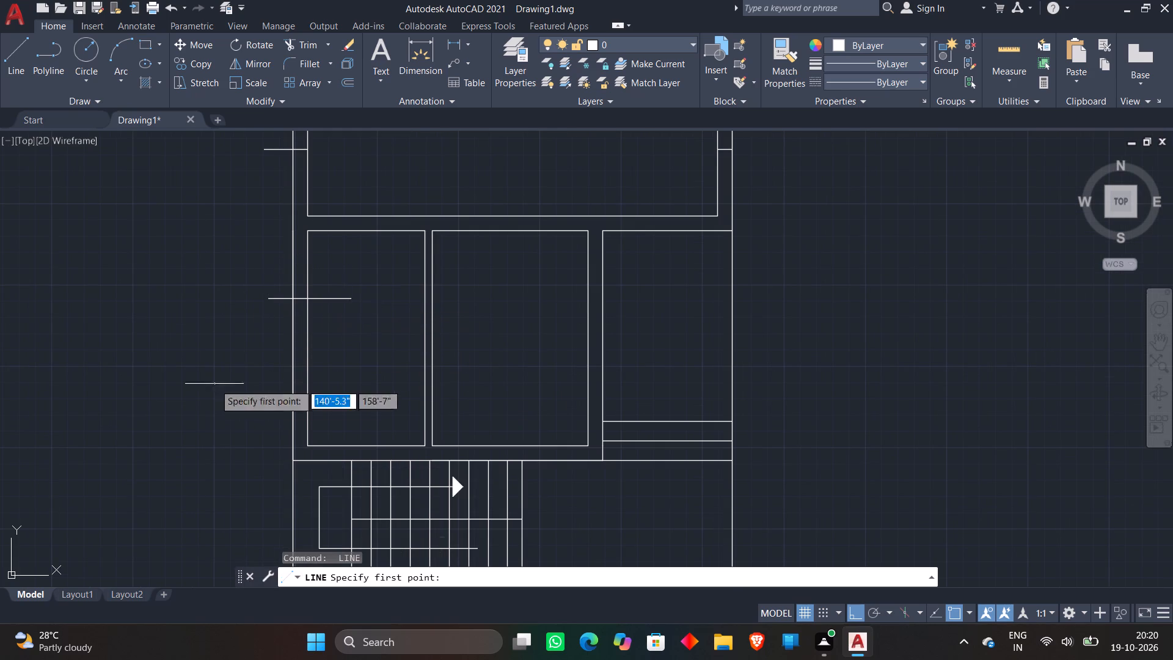
pyautogui.click(263, 361)
pyautogui.click(353, 366)
pyautogui.press('space')
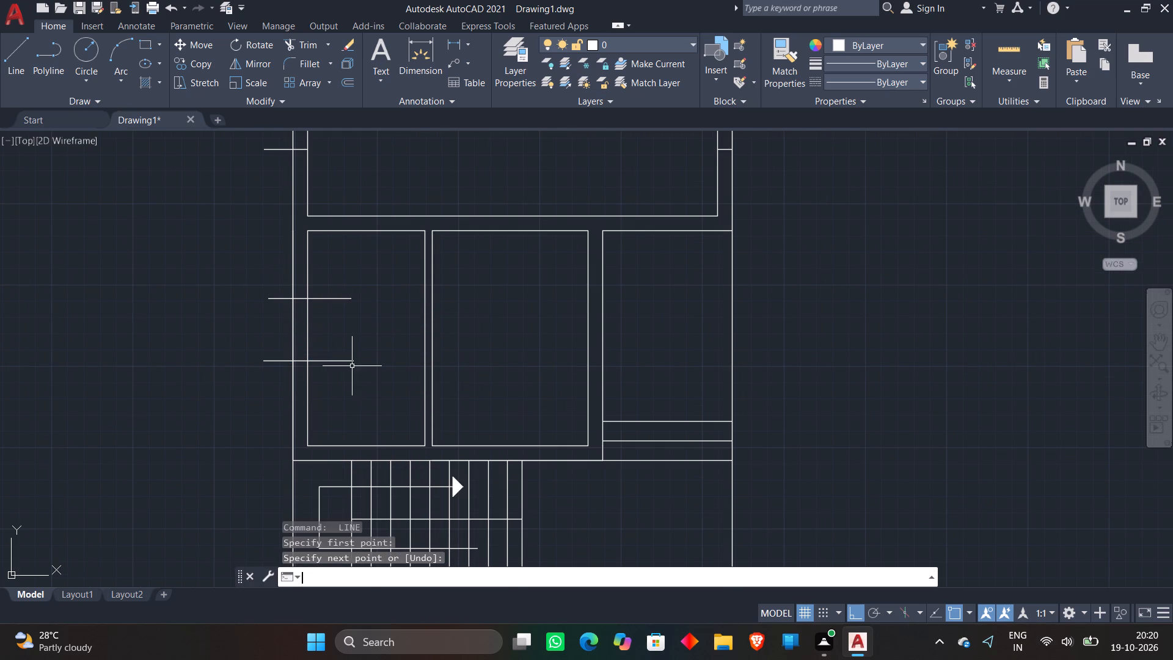
# Draw two short horizontal lines crossing the partition between the lower-left and lower-middle rooms, below its midpoint.
pyautogui.press('space')
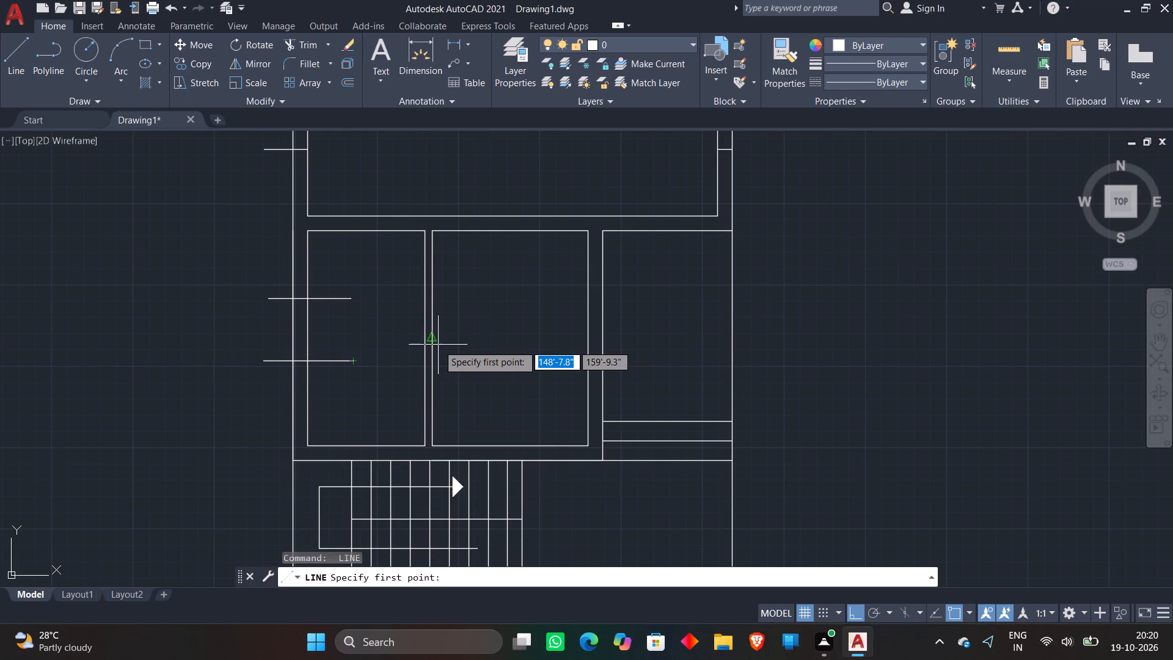
pyautogui.moveTo(455, 342); pyautogui.dragTo(391, 335, button='middle')
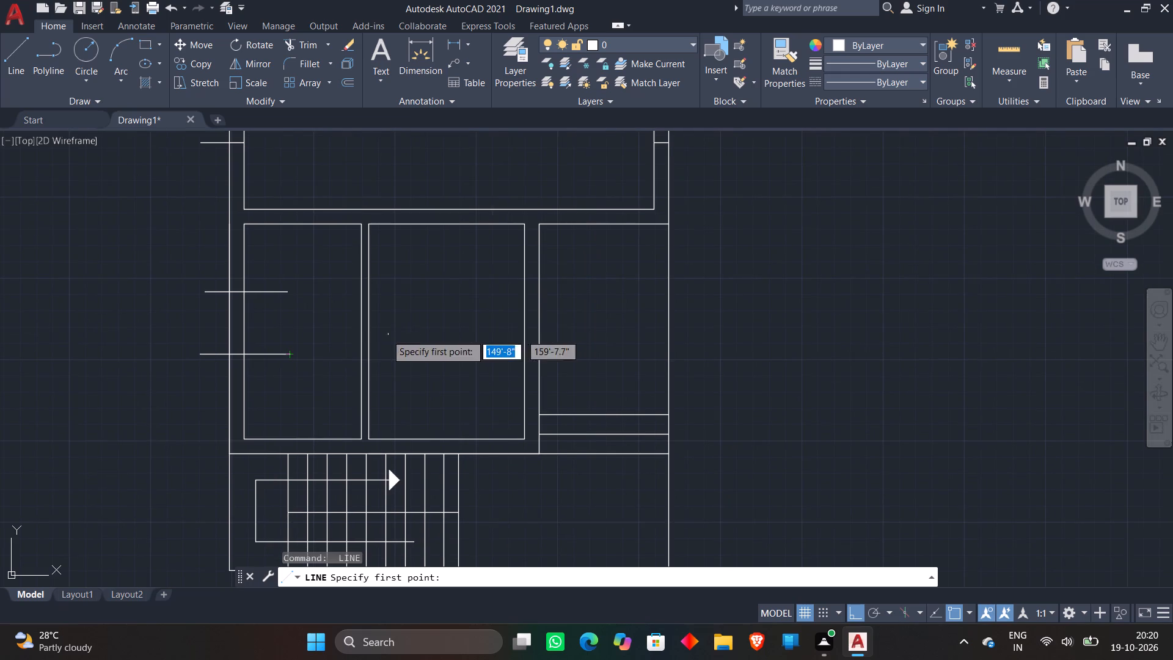
pyautogui.scroll(1, 332, 353)
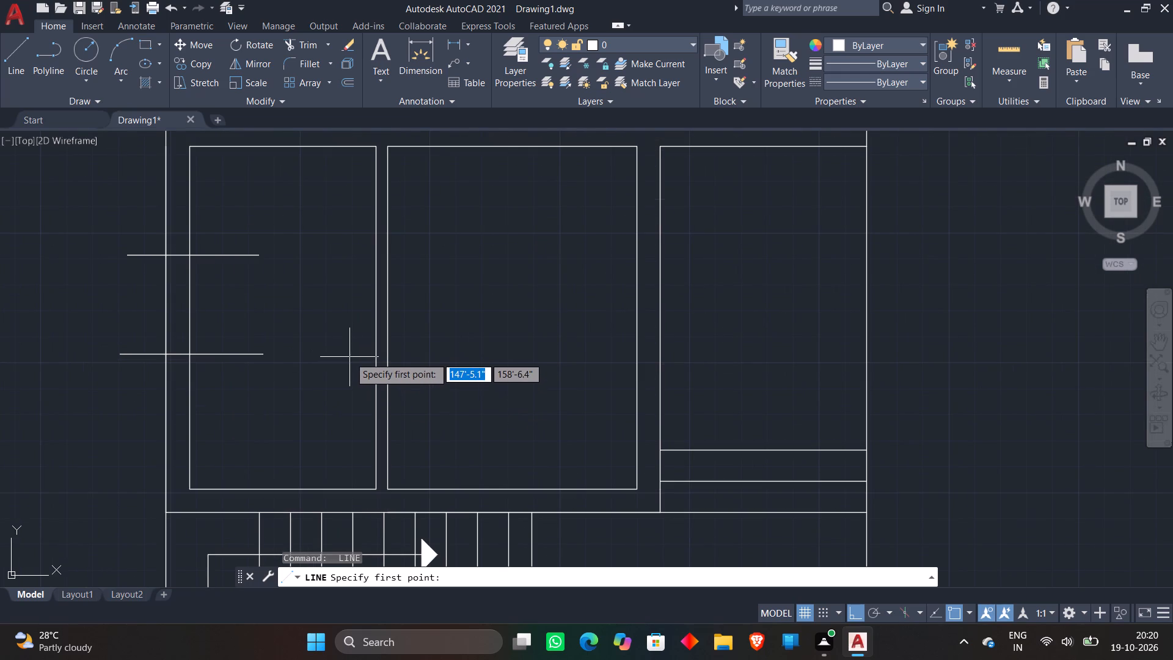
pyautogui.click(348, 337)
pyautogui.click(404, 337)
pyautogui.press('space')
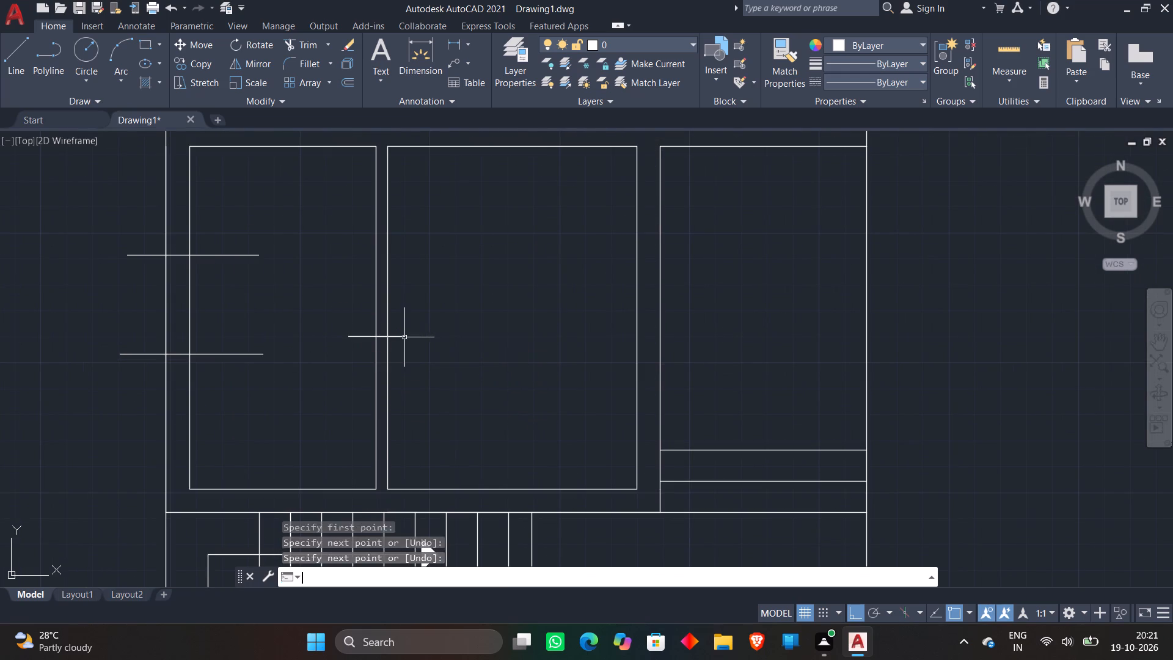
pyautogui.press('space')
pyautogui.click(340, 395)
pyautogui.click(415, 414)
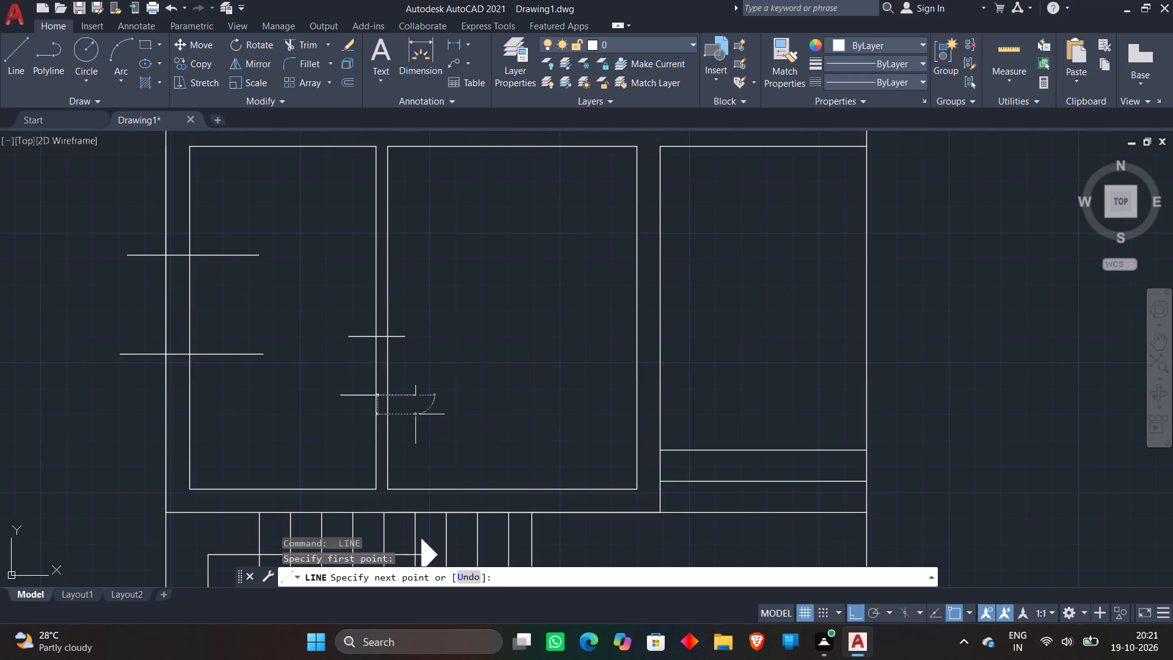
pyautogui.press('space')
pyautogui.press('space')
pyautogui.moveTo(478, 324); pyautogui.dragTo(319, 354, button='middle')
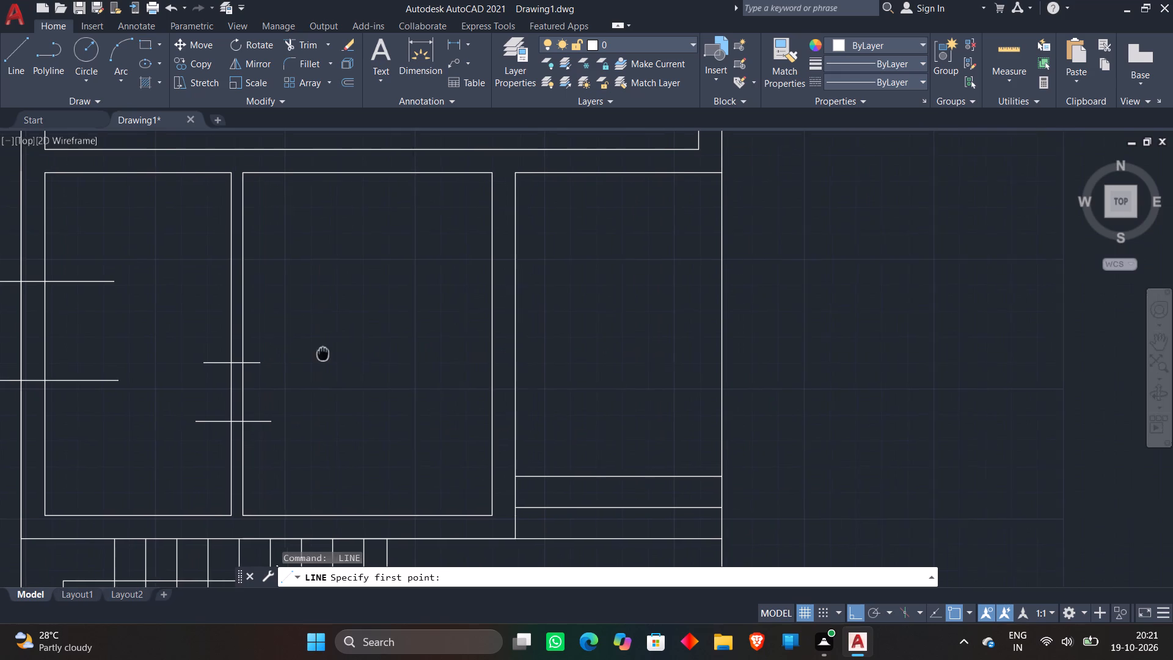
pyautogui.moveTo(319, 354); pyautogui.dragTo(305, 355, button='middle')
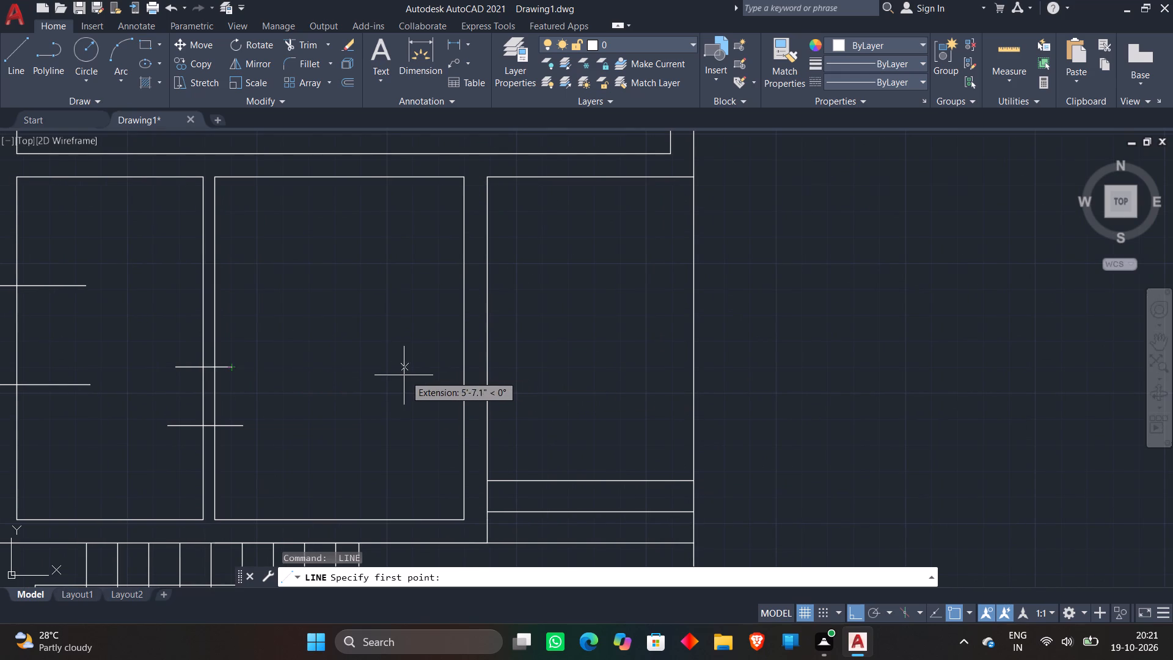
pyautogui.press('Escape')
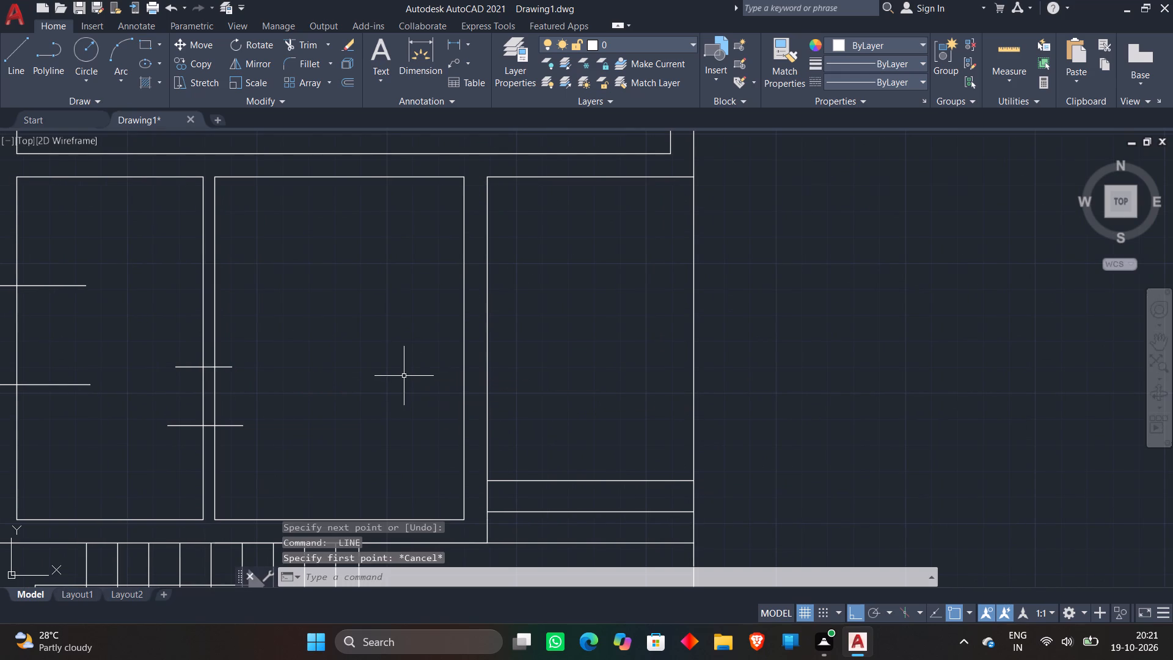
# Extend both partition lines across the lower-middle room to the far line of its right-hand wall.
pyautogui.write('EX')
pyautogui.press('space')
pyautogui.click(224, 354)
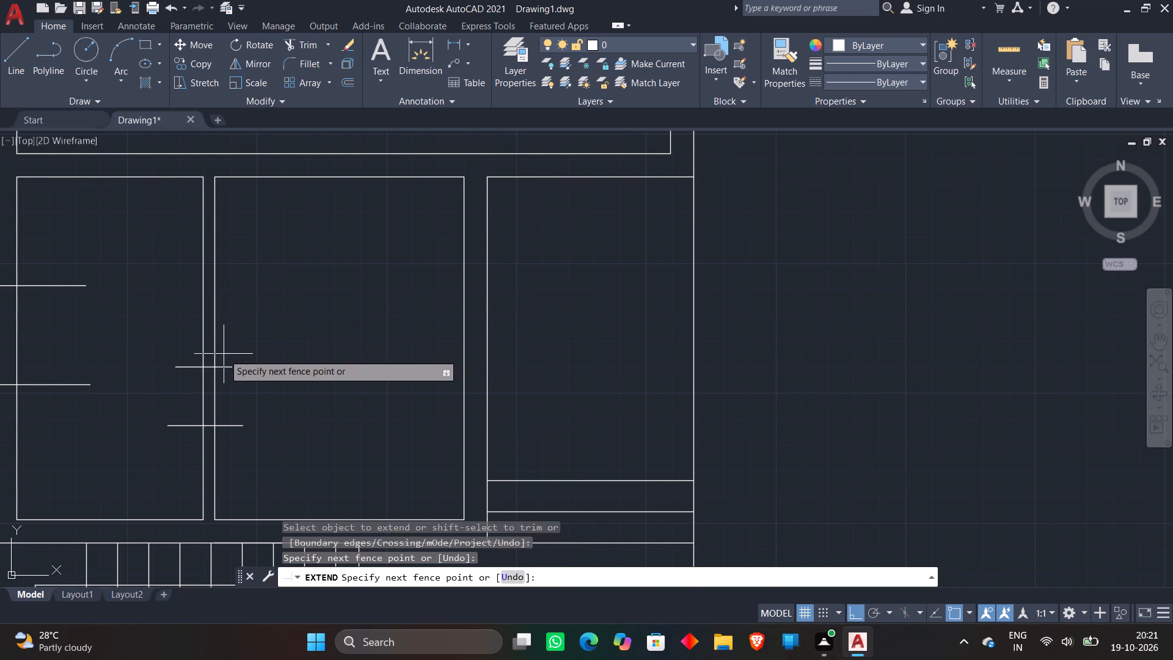
pyautogui.click(228, 436)
pyautogui.click(415, 340)
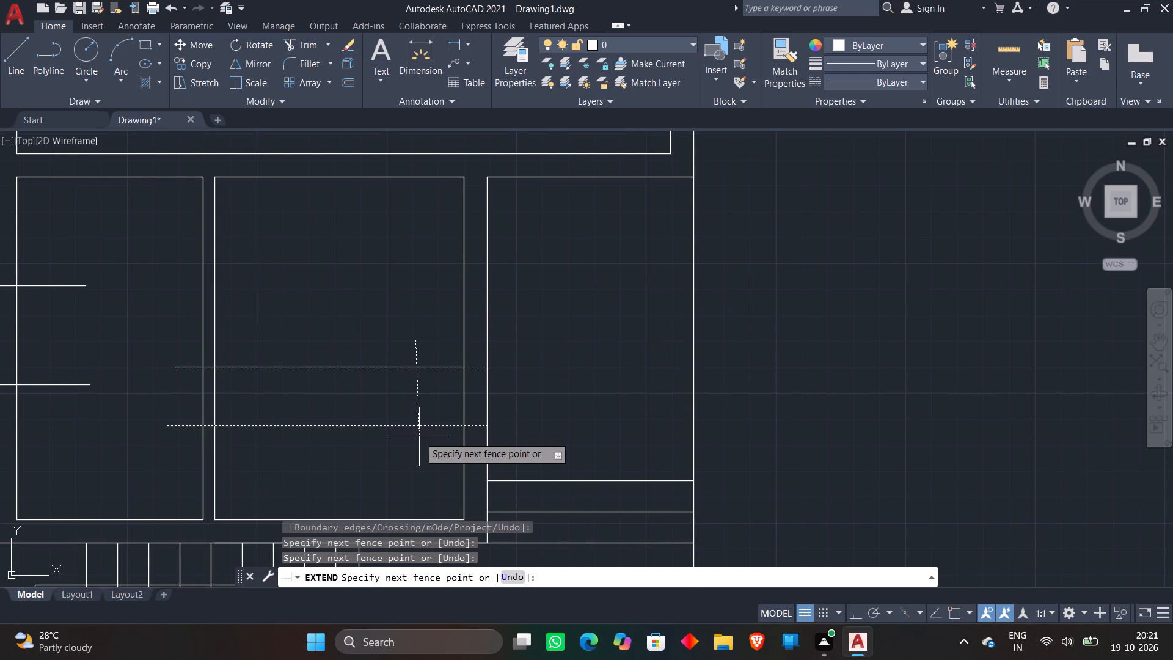
pyautogui.click(419, 436)
pyautogui.press('Escape')
# Trim the spans of both extended lines inside the lower-middle room, leaving segments only within its side walls.
pyautogui.write('TR')
pyautogui.press('space')
pyautogui.click(411, 323)
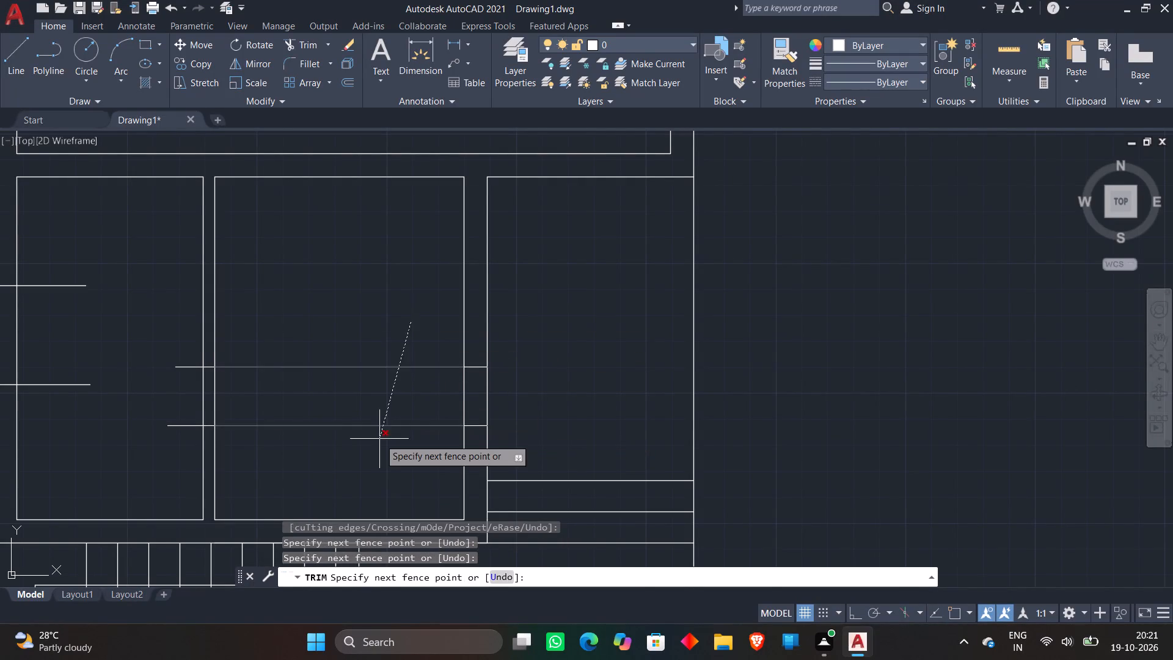
pyautogui.click(379, 439)
pyautogui.press('Escape')
# Trim the two line ends that project from the partition into the lower-left room.
pyautogui.scroll(-1, 418, 355)
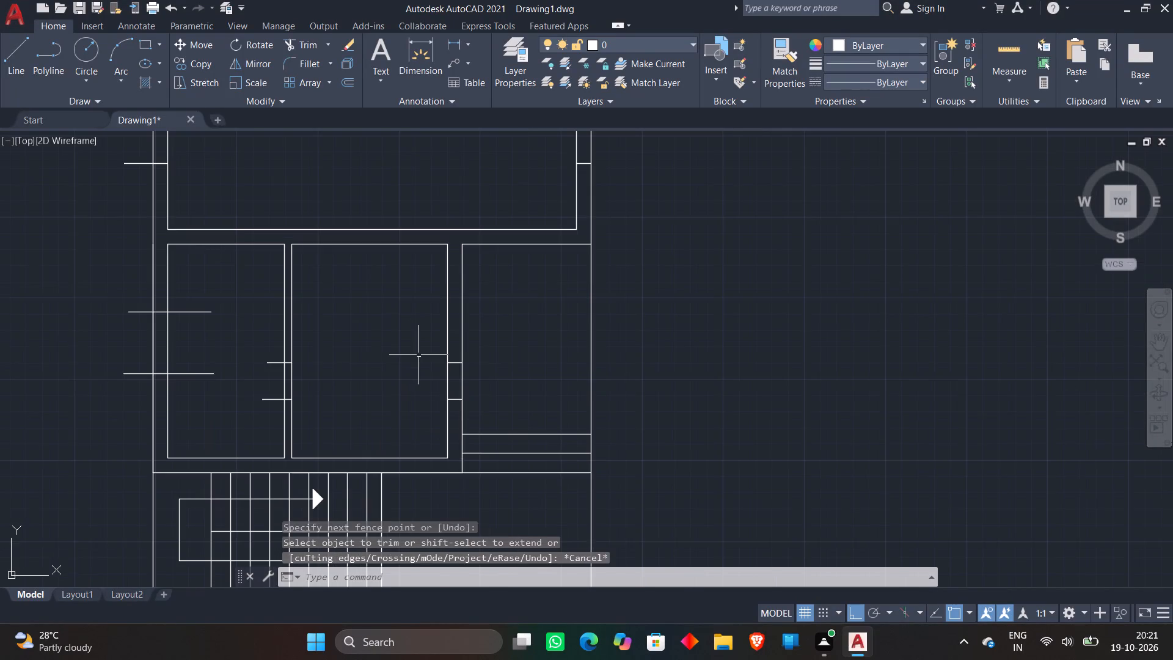
pyautogui.scroll(-1, 418, 355)
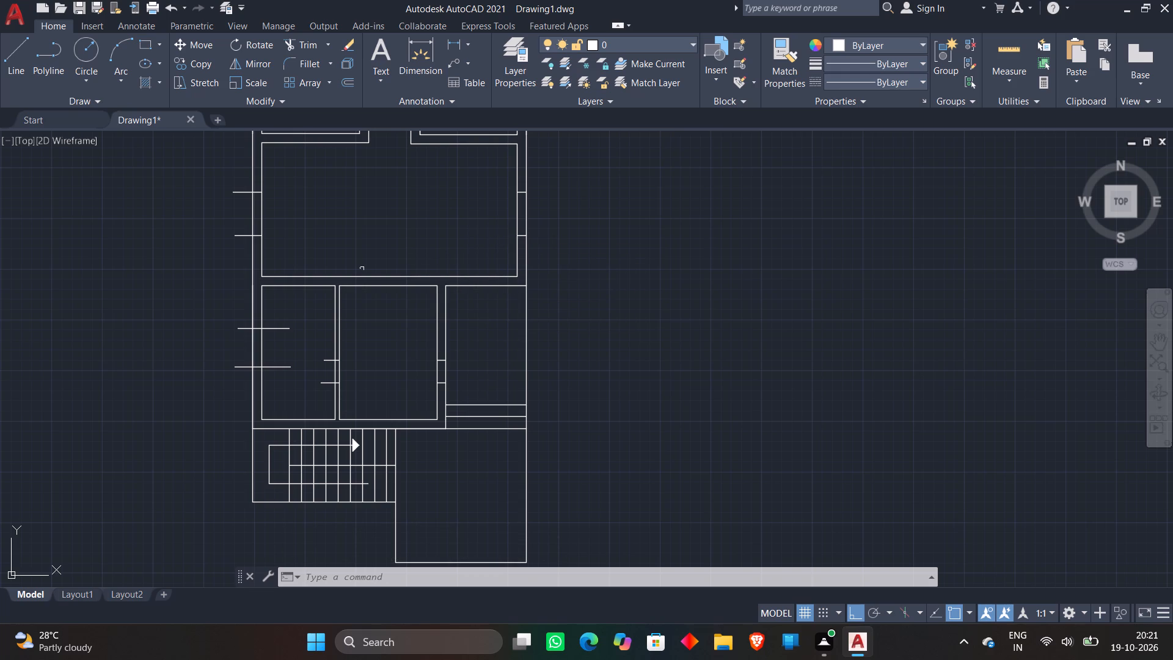
pyautogui.scroll(-1, 452, 252)
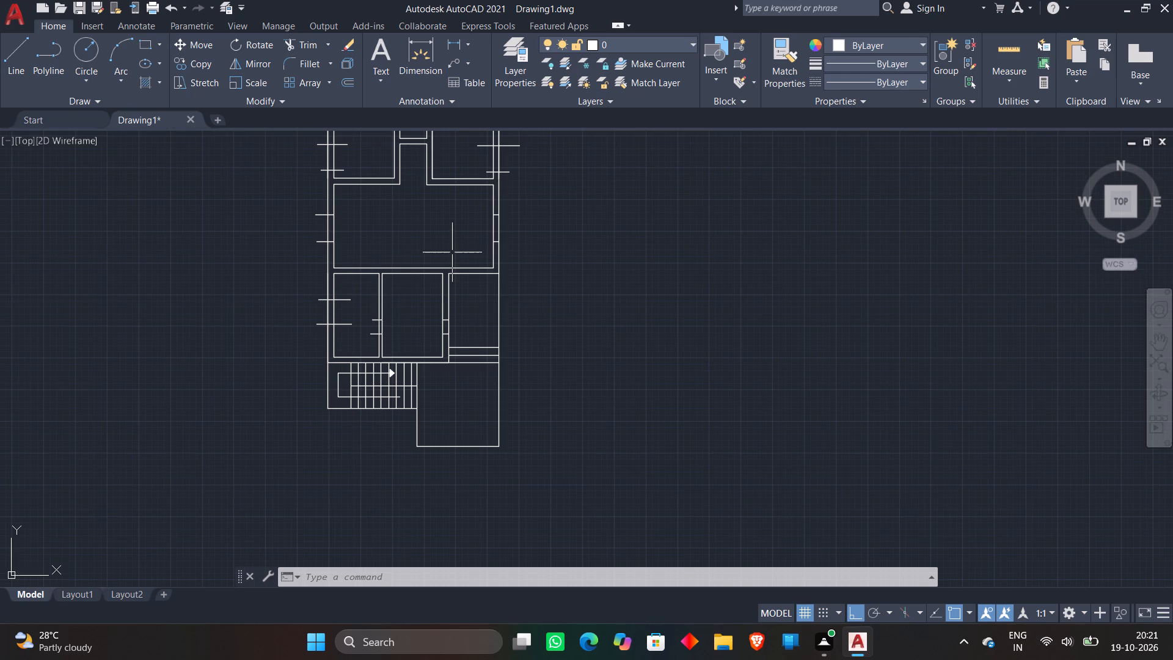
pyautogui.write('TR')
pyautogui.press('space')
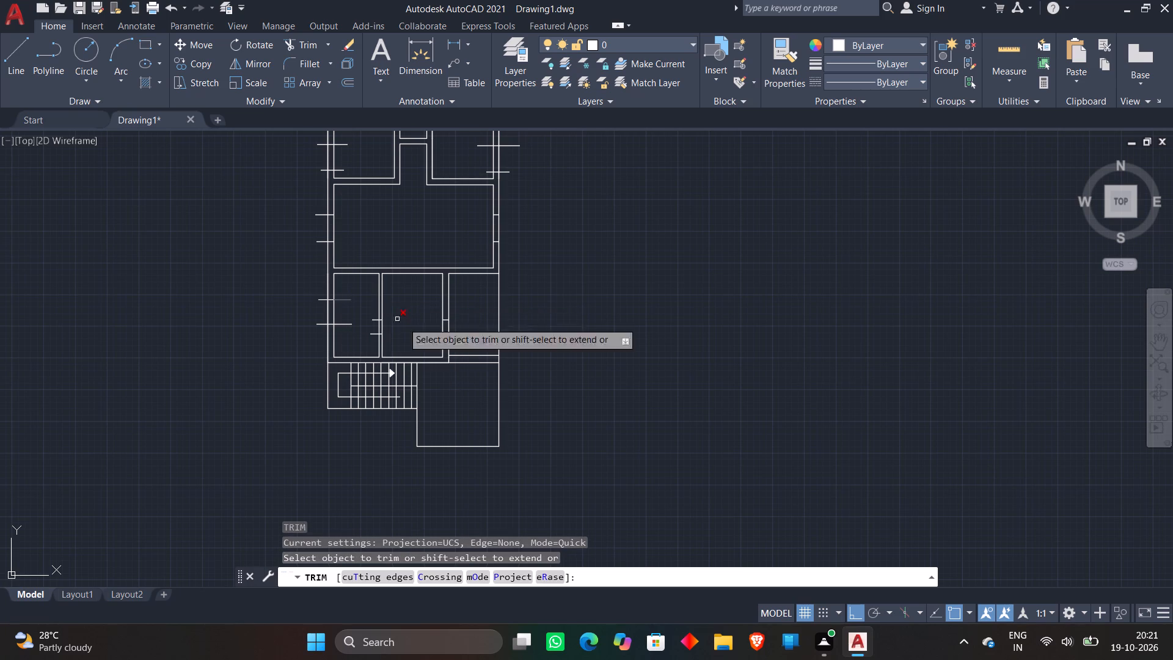
pyautogui.scroll(3, 354, 309)
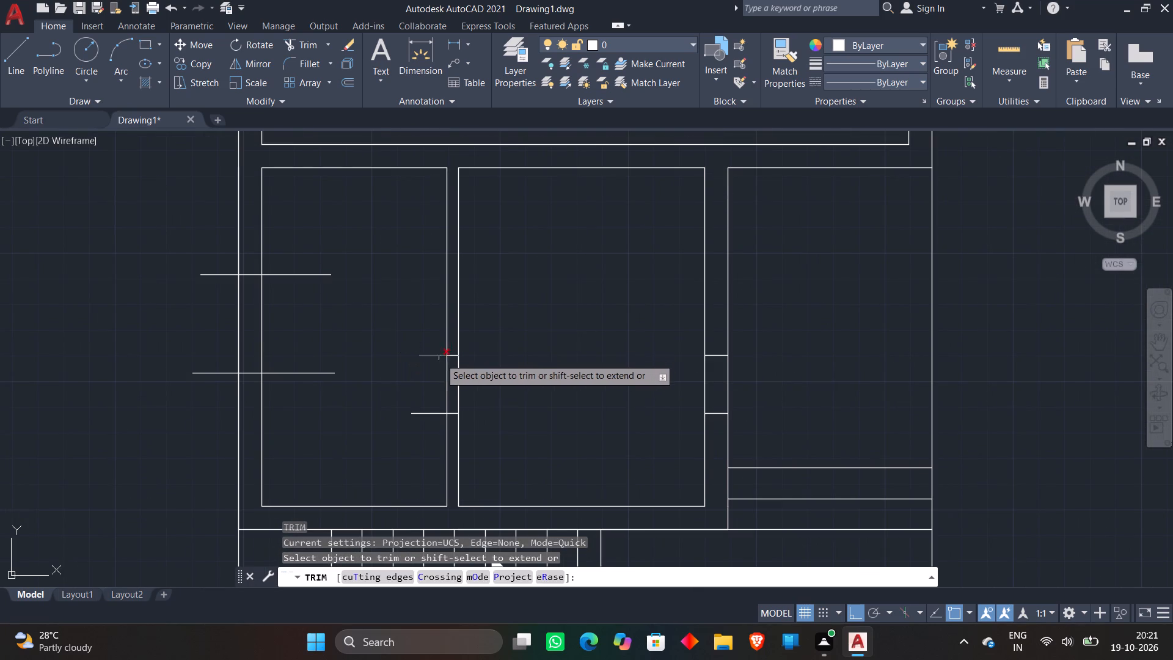
pyautogui.click(429, 354)
pyautogui.click(422, 416)
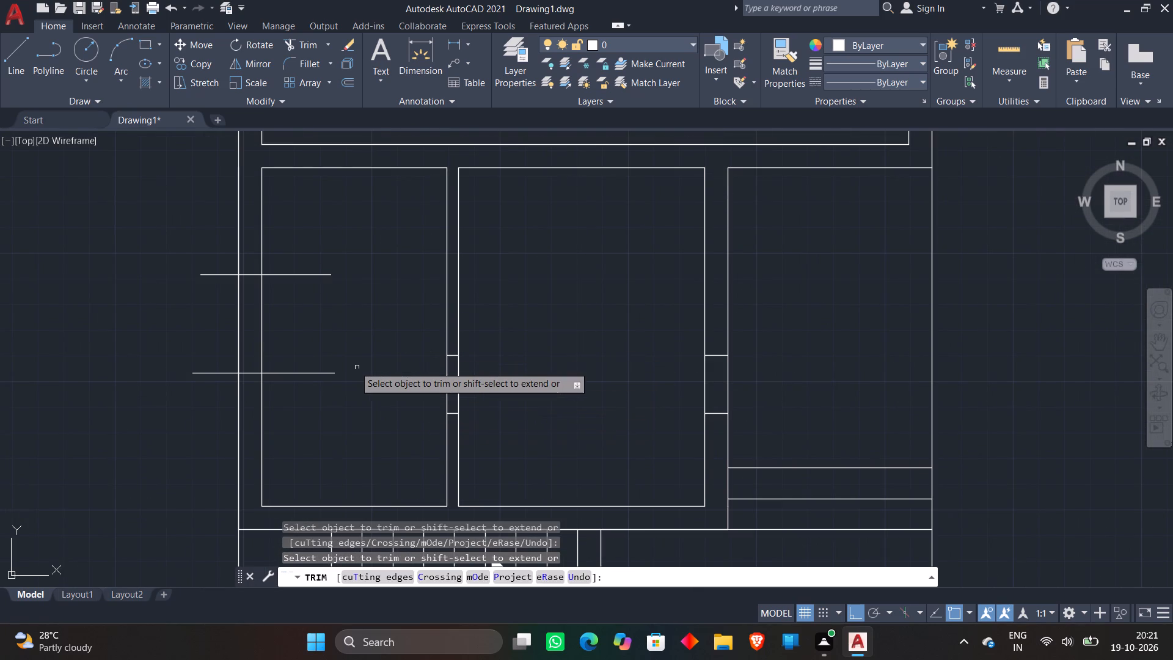
# Trim the projecting ends of the two lines crossing the lower-left room's exterior wall, on both sides of the wall.
pyautogui.click(324, 375)
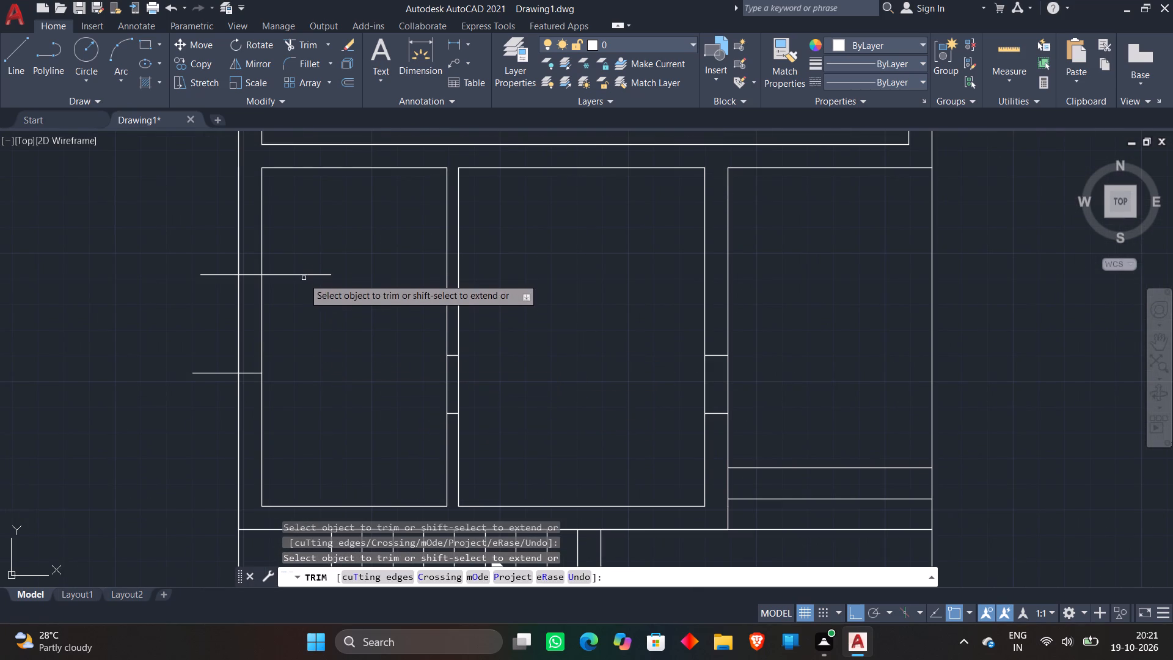
pyautogui.click(304, 275)
pyautogui.click(206, 277)
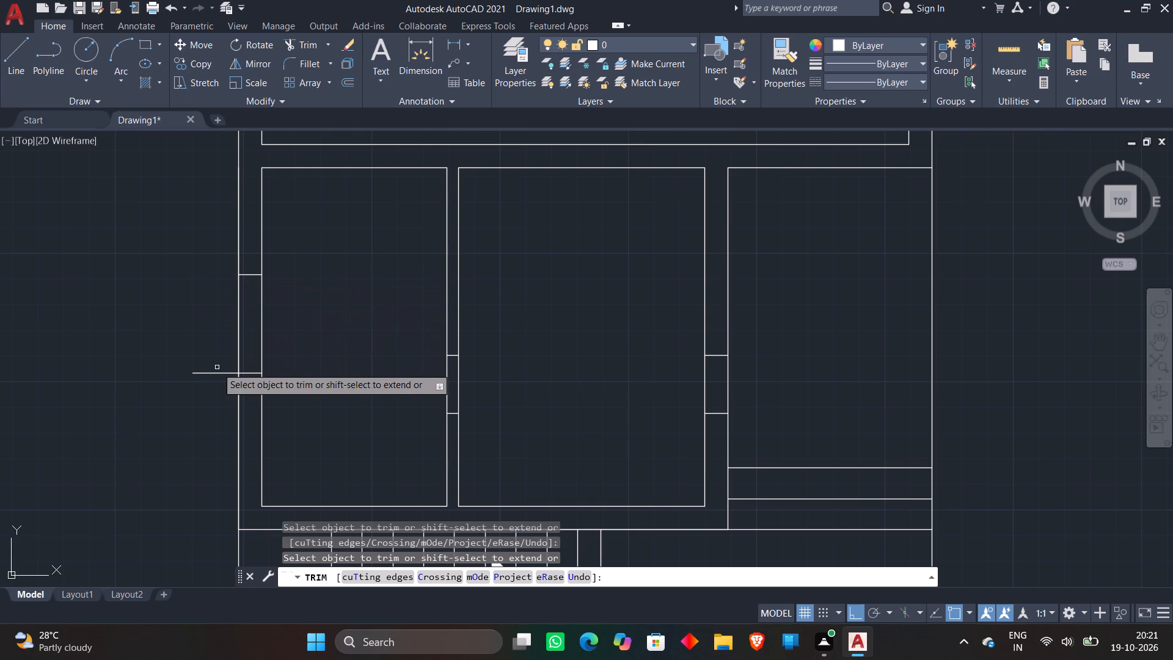
pyautogui.click(217, 372)
pyautogui.scroll(-2, 207, 290)
pyautogui.moveTo(199, 262); pyautogui.dragTo(239, 380, button='middle')
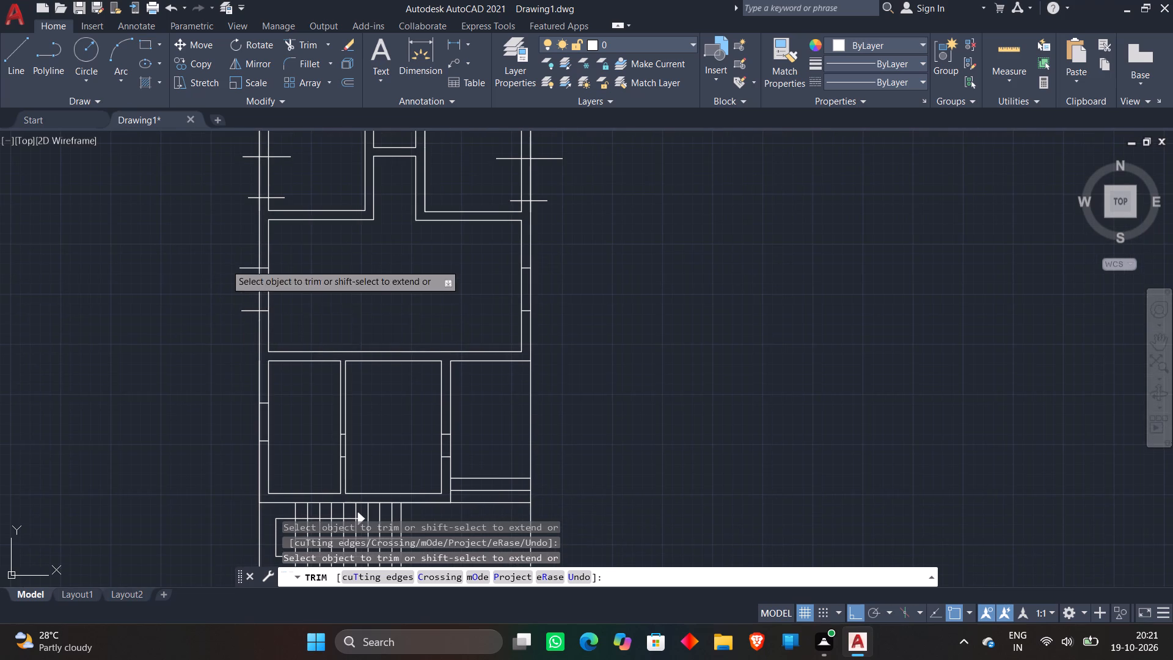
# Trim the ends projecting from the left exterior wall: both large middle room opening lines outside, and the upper-left room's lower line on both sides.
pyautogui.scroll(1, 235, 263)
pyautogui.click(250, 272)
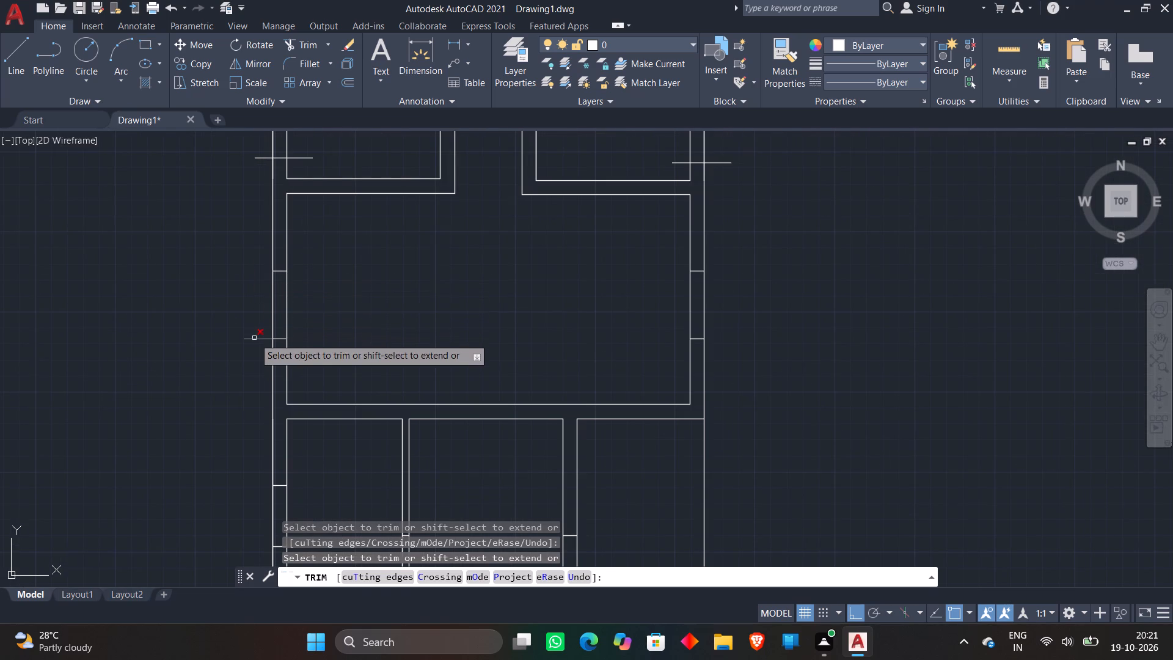
pyautogui.click(254, 338)
pyautogui.click(262, 159)
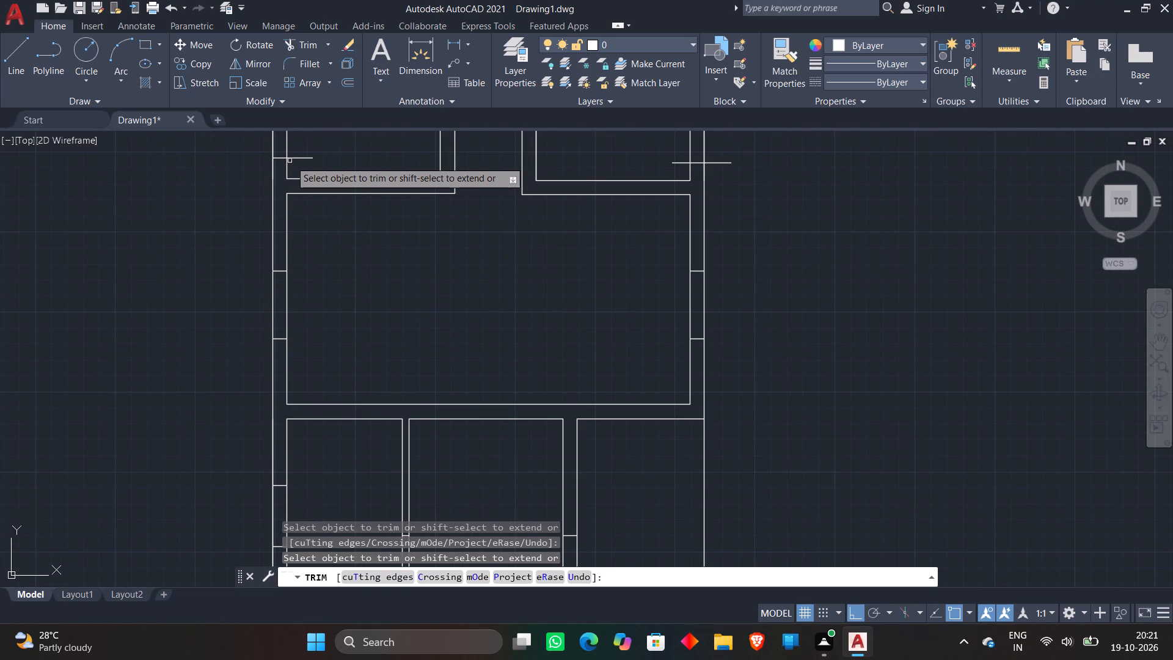
pyautogui.click(295, 159)
# Trim the projecting ends of the two opening lines crossing the upper-right room's right exterior wall, on both sides of the wall.
pyautogui.scroll(-1, 613, 251)
pyautogui.moveTo(611, 255); pyautogui.dragTo(496, 407, button='middle')
pyautogui.click(528, 305)
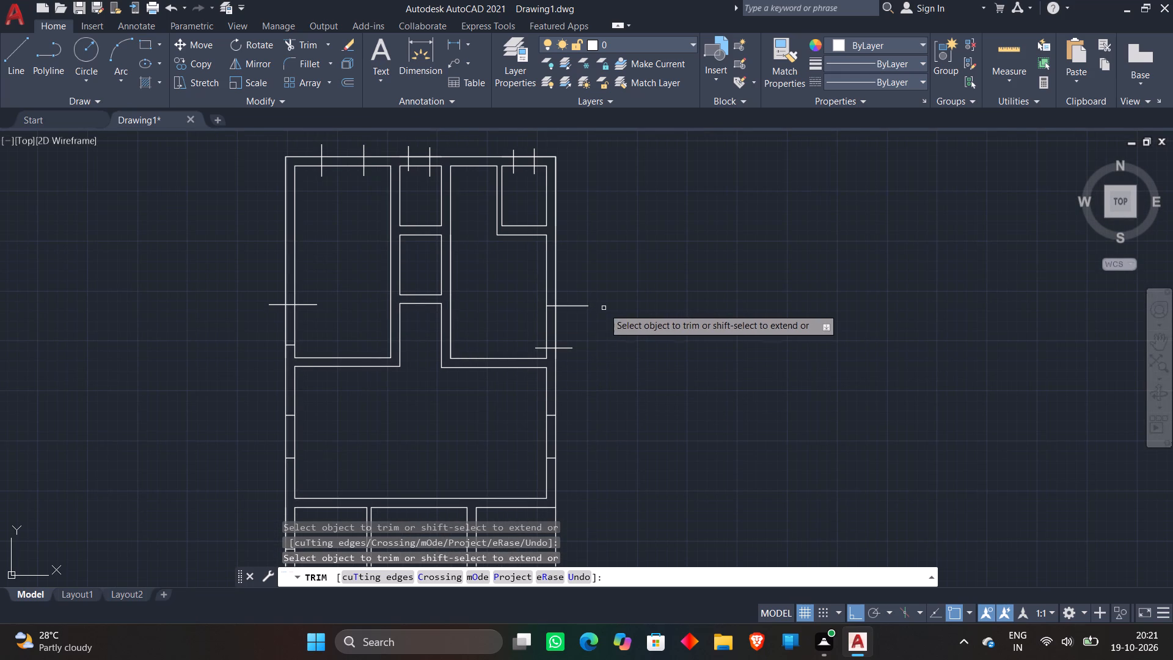
pyautogui.click(585, 306)
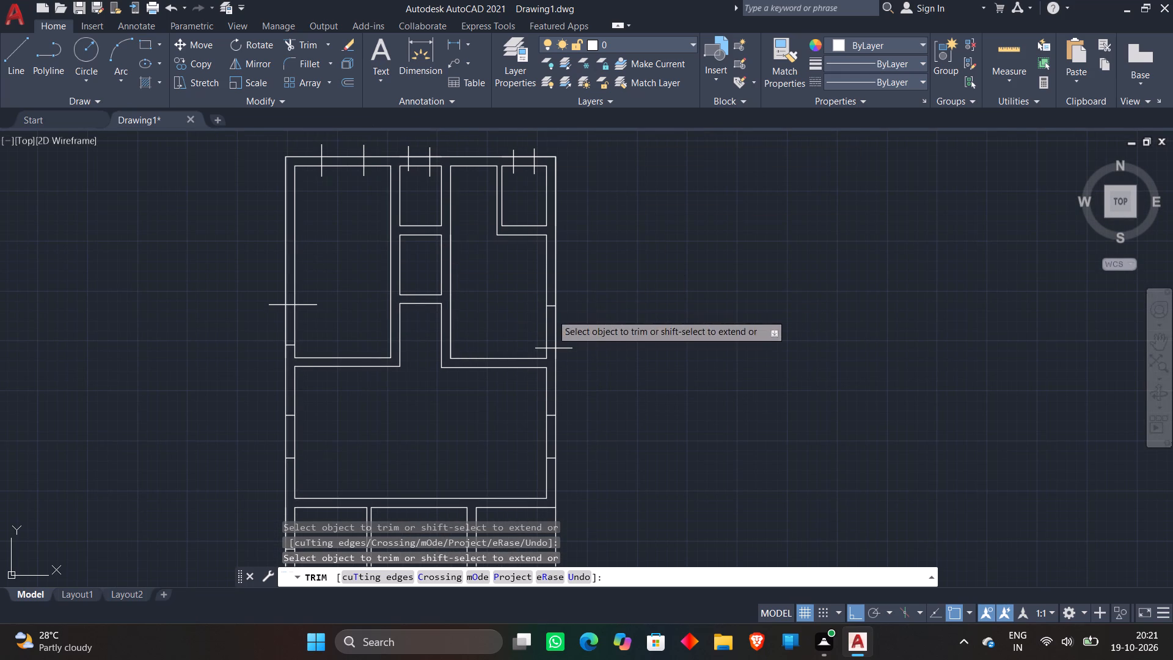
pyautogui.click(571, 348)
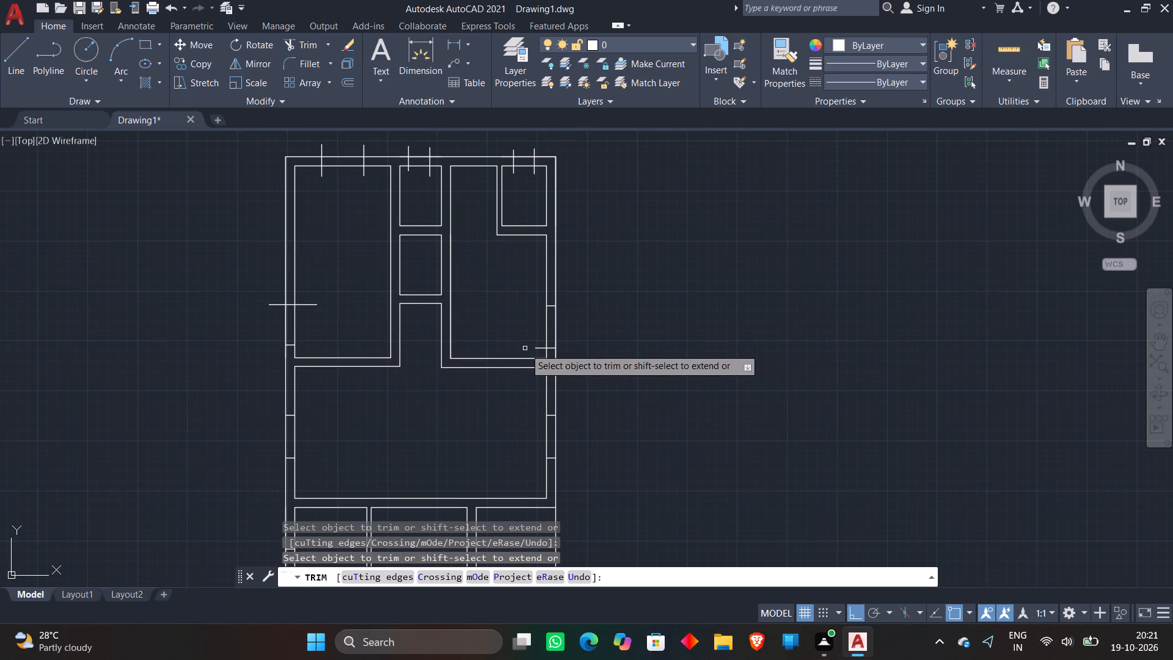
pyautogui.click(534, 348)
# Trim the projecting ends of the two opening lines in the top wall of the small top-right corner room, inside and outside.
pyautogui.moveTo(499, 285); pyautogui.dragTo(537, 406, button='middle')
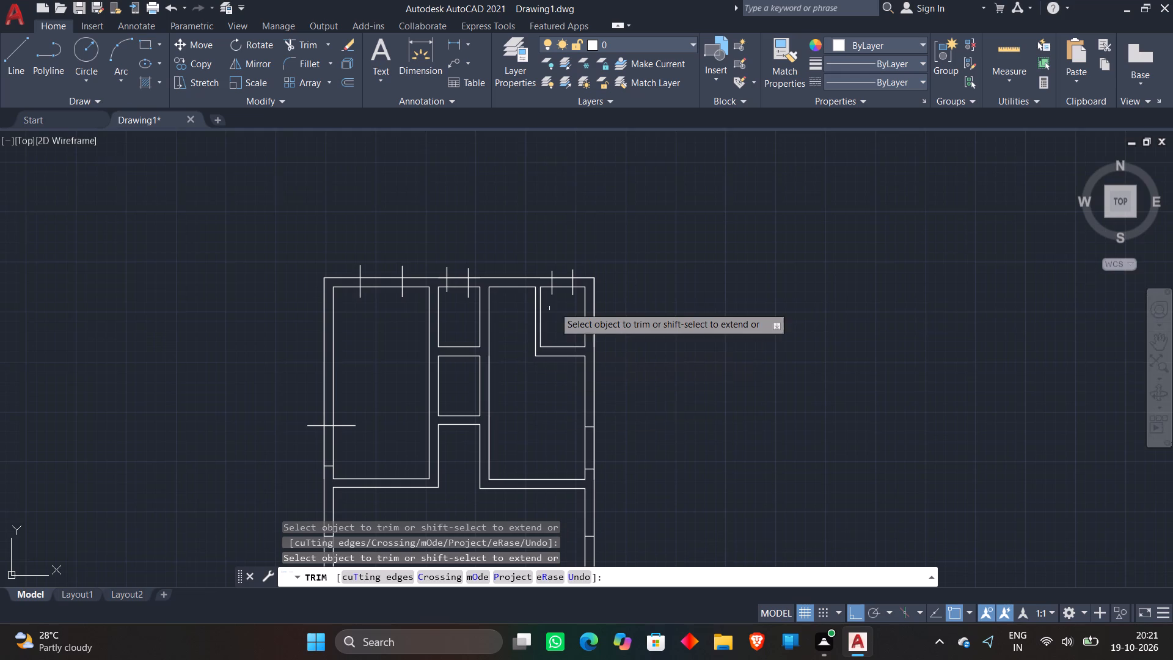
pyautogui.scroll(2, 563, 301)
pyautogui.click(526, 279)
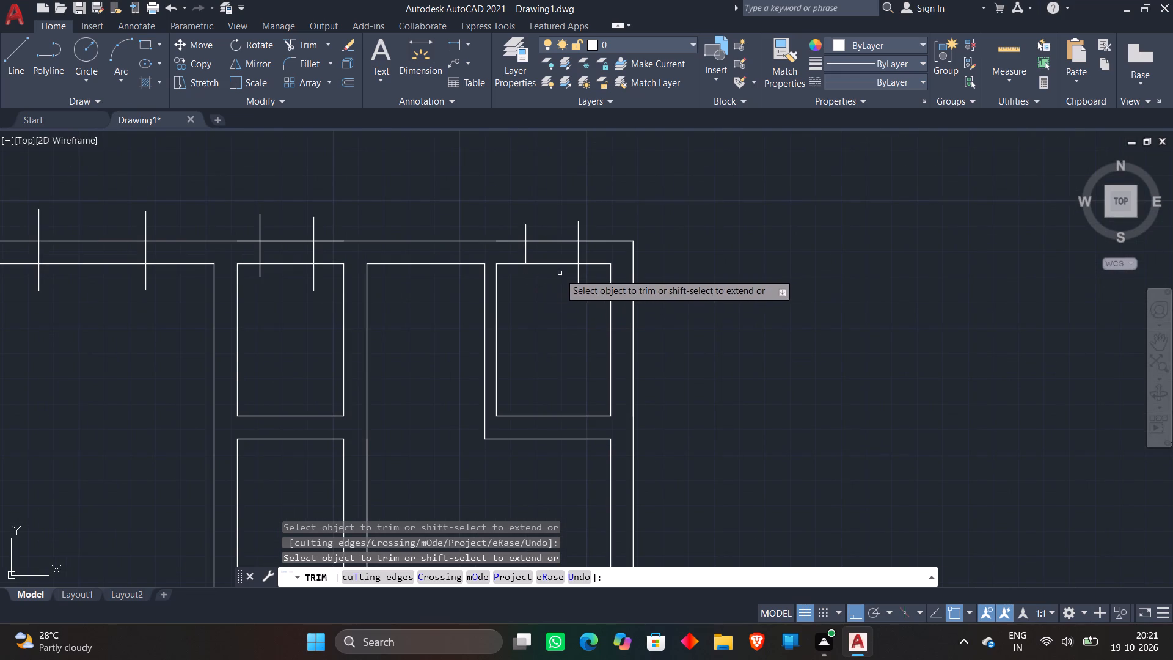
pyautogui.click(580, 278)
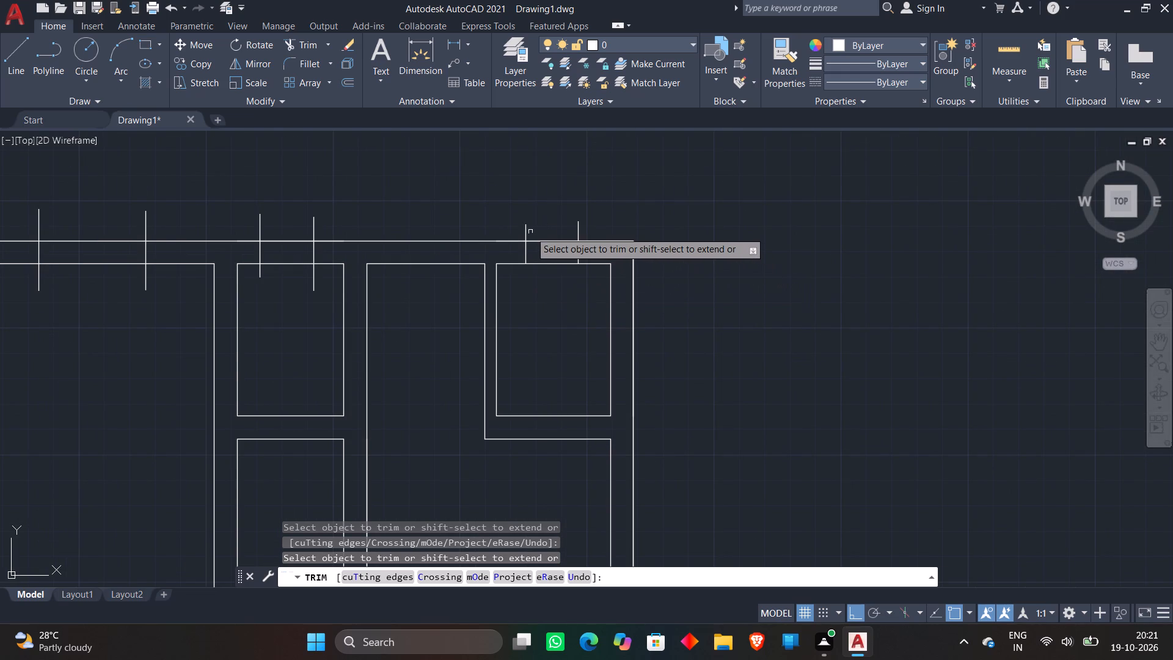
pyautogui.click(527, 233)
pyautogui.click(578, 235)
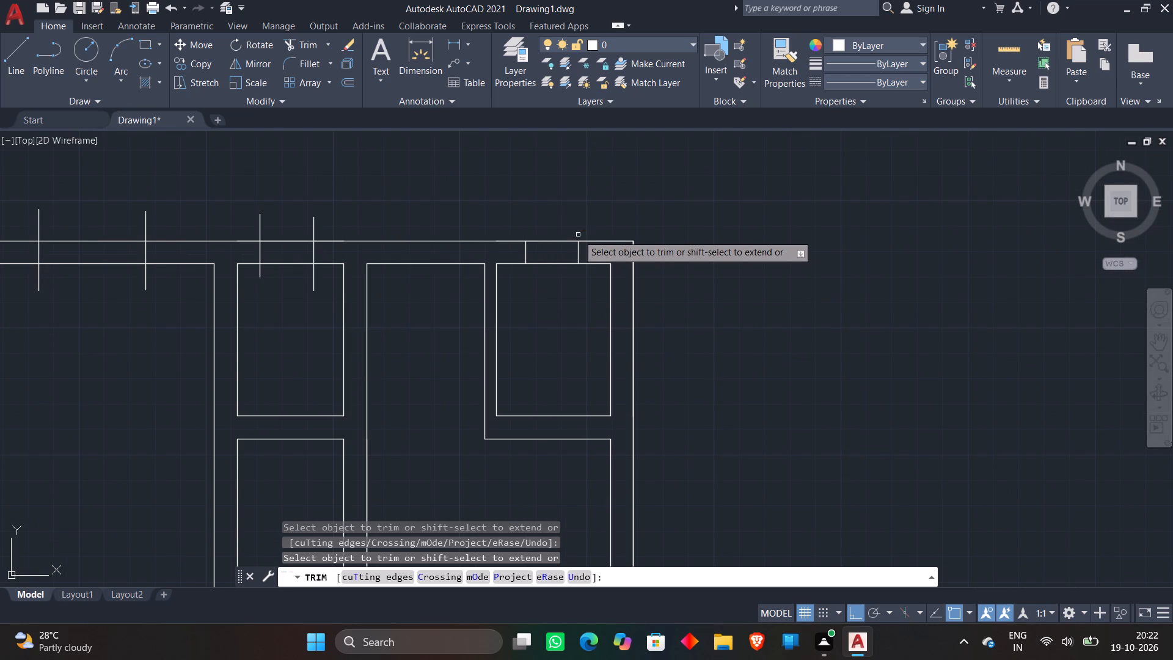
# Trim the projecting ends of the two opening lines in the top wall of the small upper-middle room, on both sides.
pyautogui.click(315, 226)
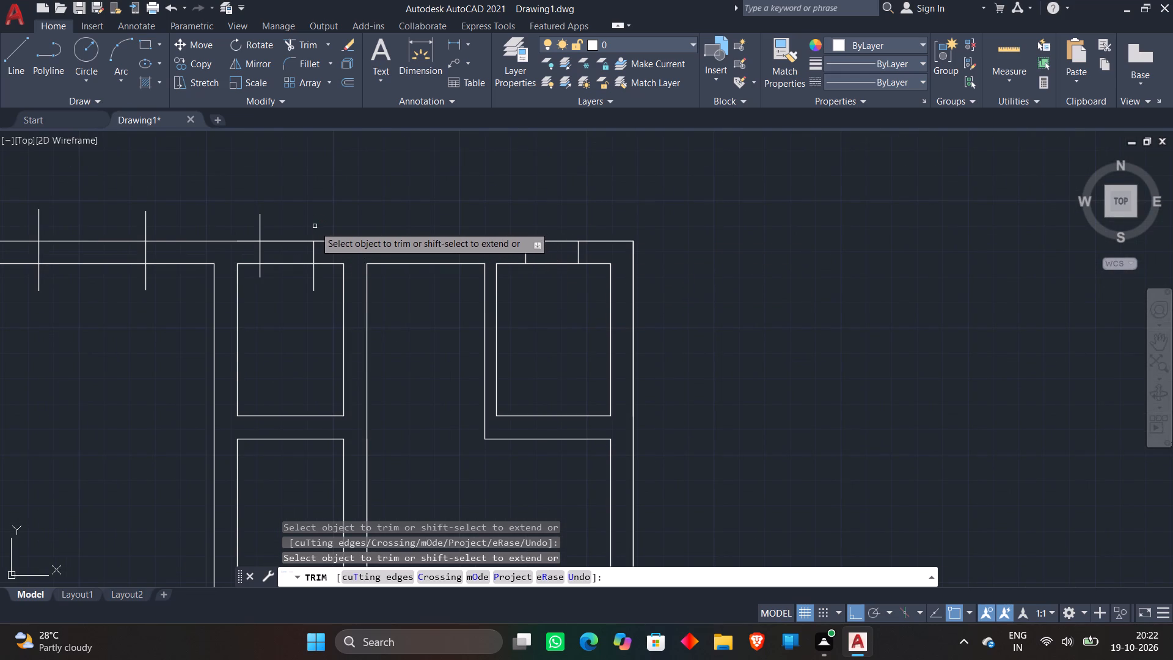
pyautogui.click(261, 232)
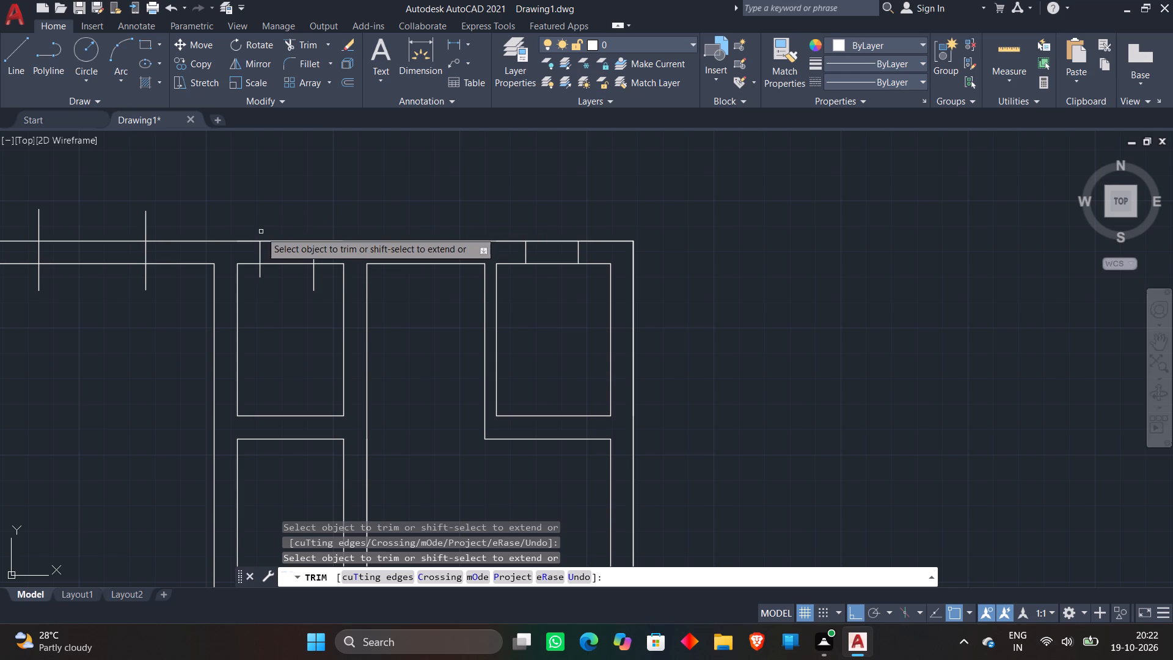
pyautogui.click(260, 272)
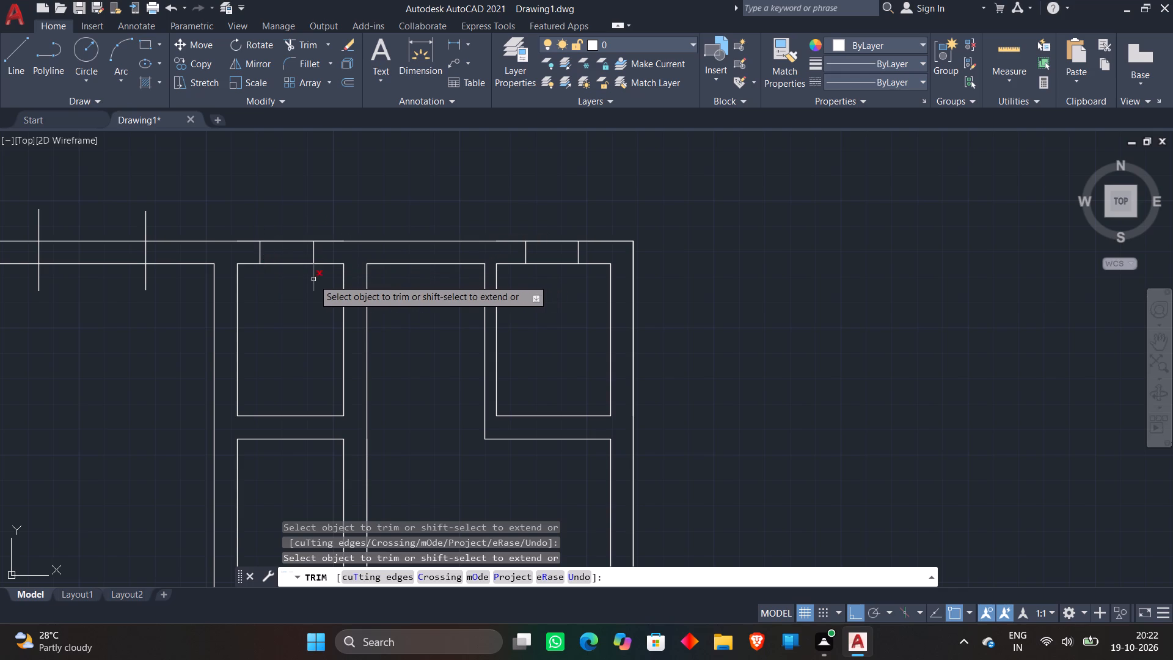
pyautogui.click(313, 279)
# Trim the projecting ends of the two opening lines crossing the upper-left room's top wall, leaving segments only within the wall.
pyautogui.moveTo(160, 327); pyautogui.dragTo(637, 306, button='middle')
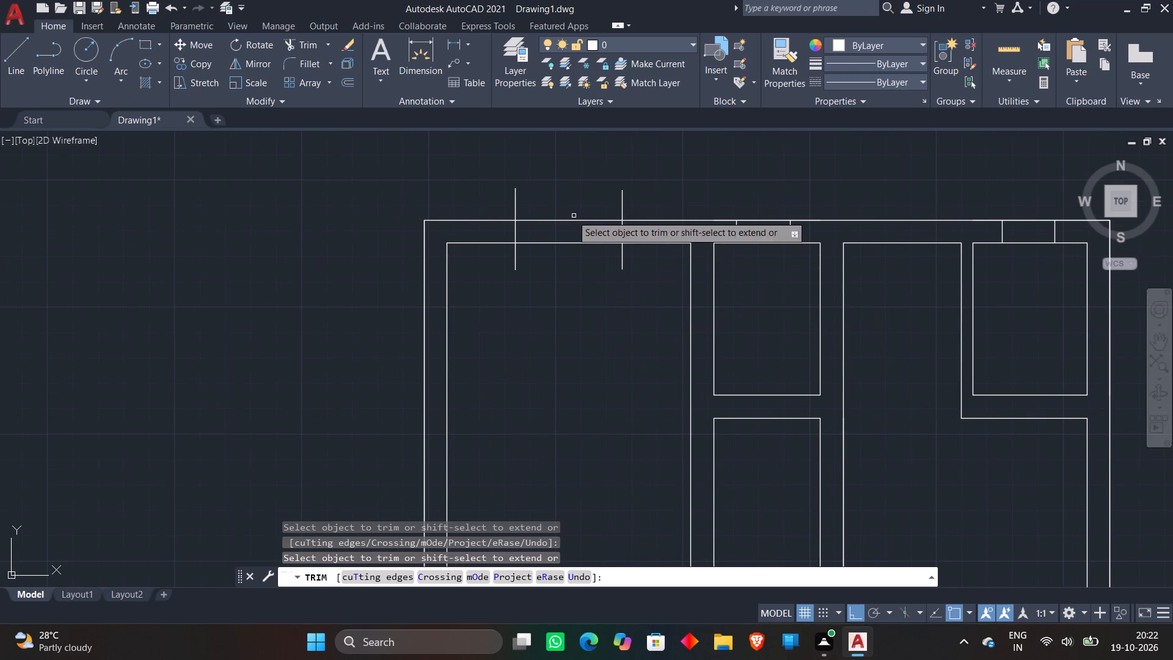
pyautogui.click(514, 204)
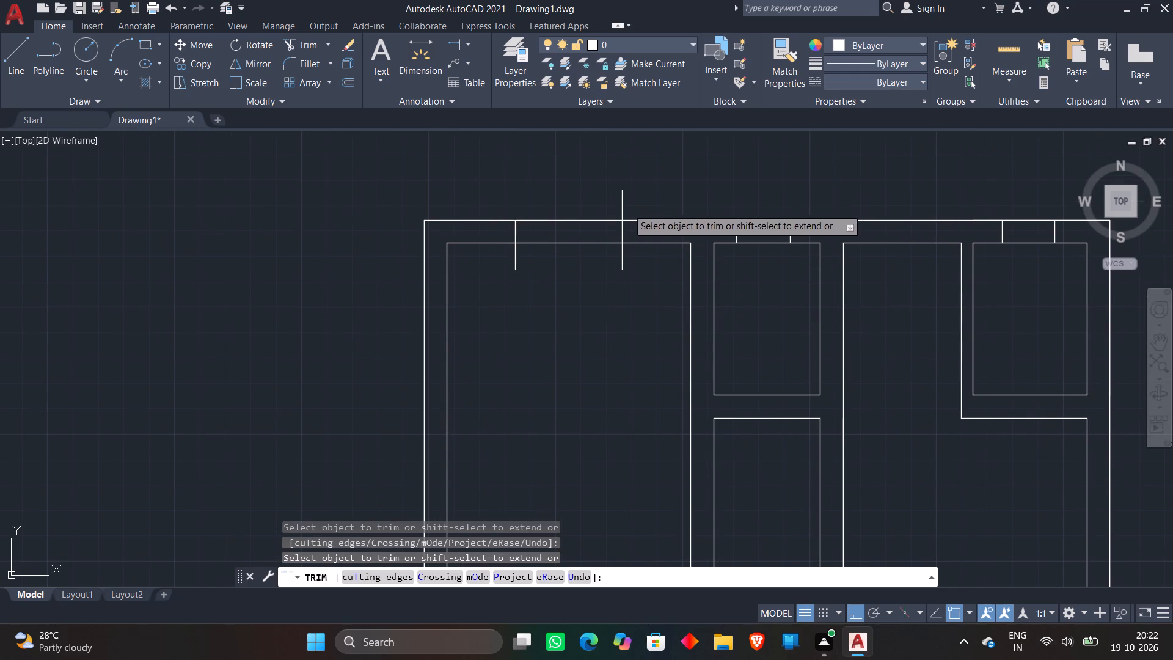
pyautogui.click(620, 210)
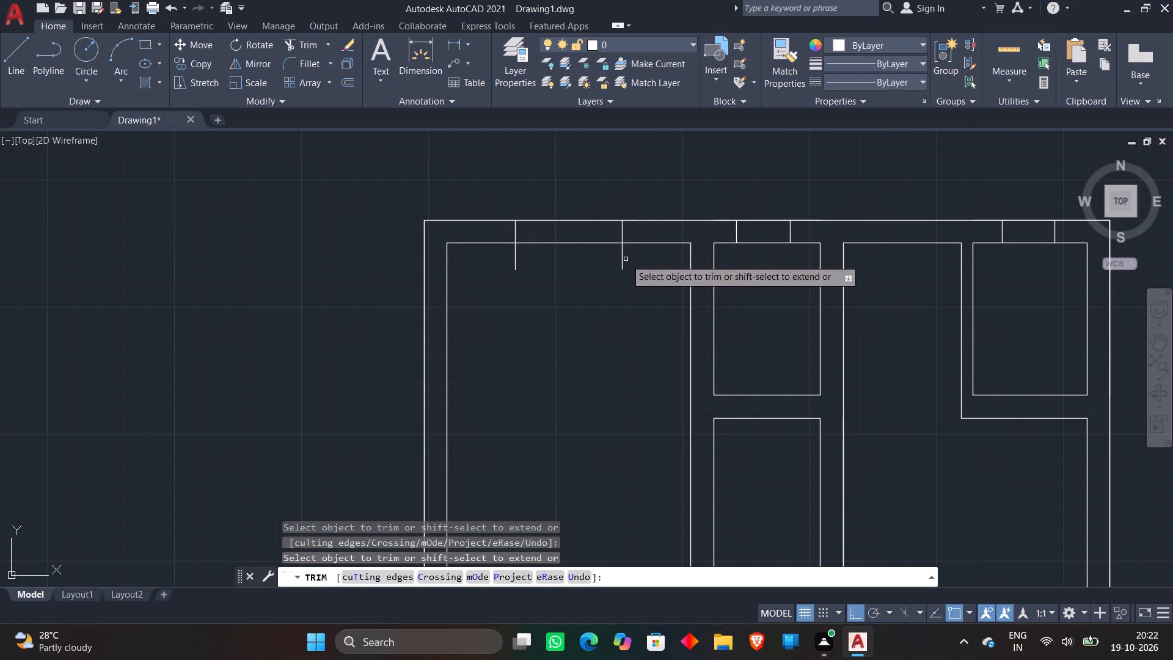
pyautogui.click(626, 260)
pyautogui.click(607, 263)
pyautogui.click(514, 266)
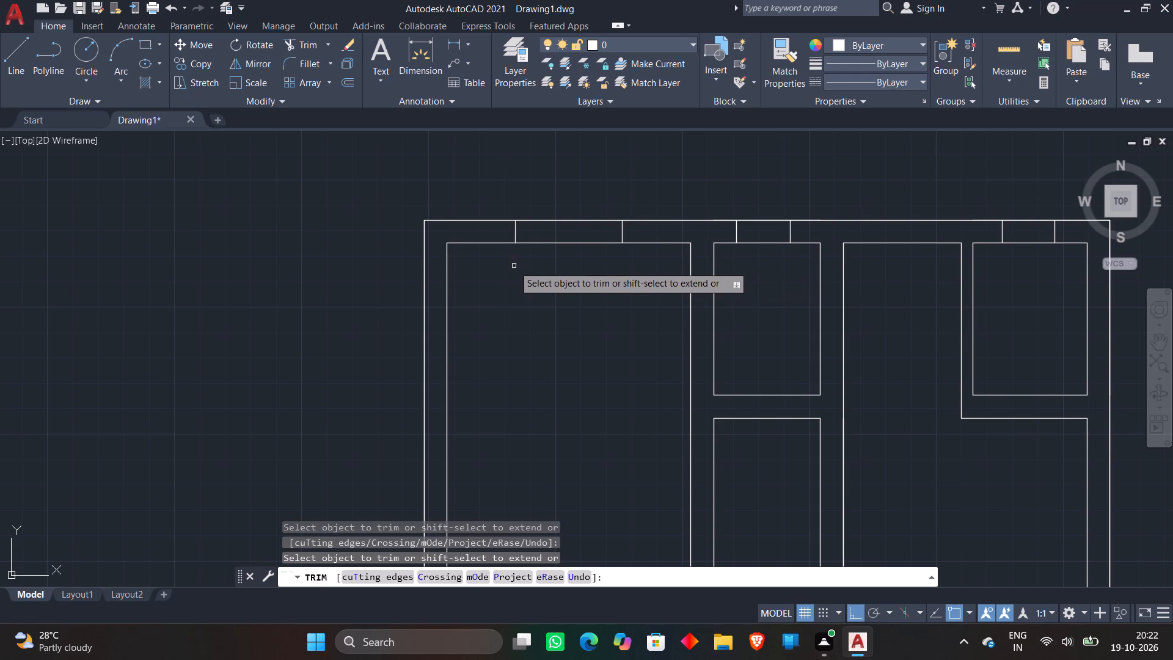
# Trim both projecting ends of the upper opening line crossing the upper-left room's left exterior wall.
pyautogui.scroll(-3, 525, 270)
pyautogui.moveTo(533, 339); pyautogui.dragTo(542, 237, button='middle')
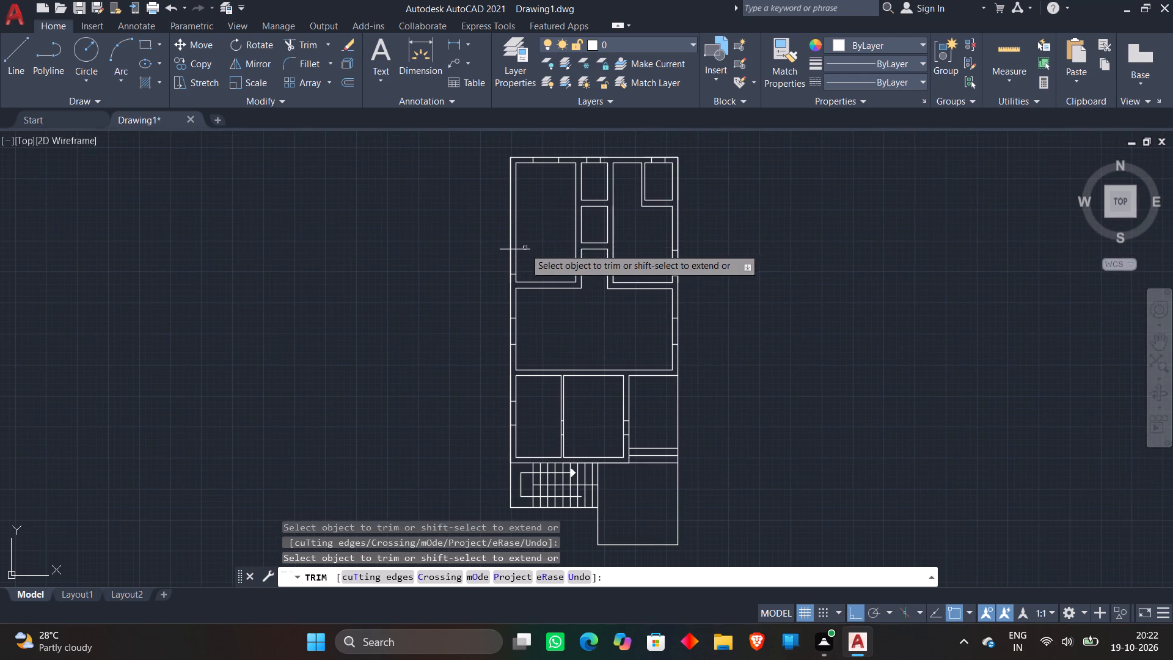
pyautogui.scroll(2, 525, 248)
pyautogui.click(516, 254)
pyautogui.click(462, 250)
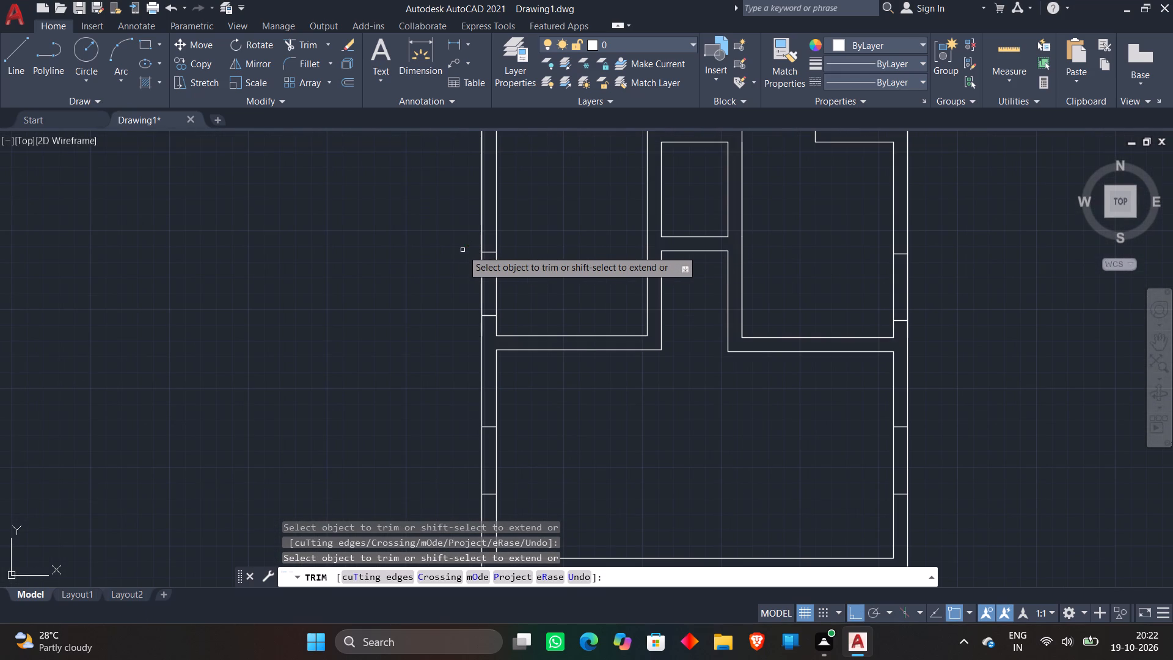
pyautogui.press('Escape')
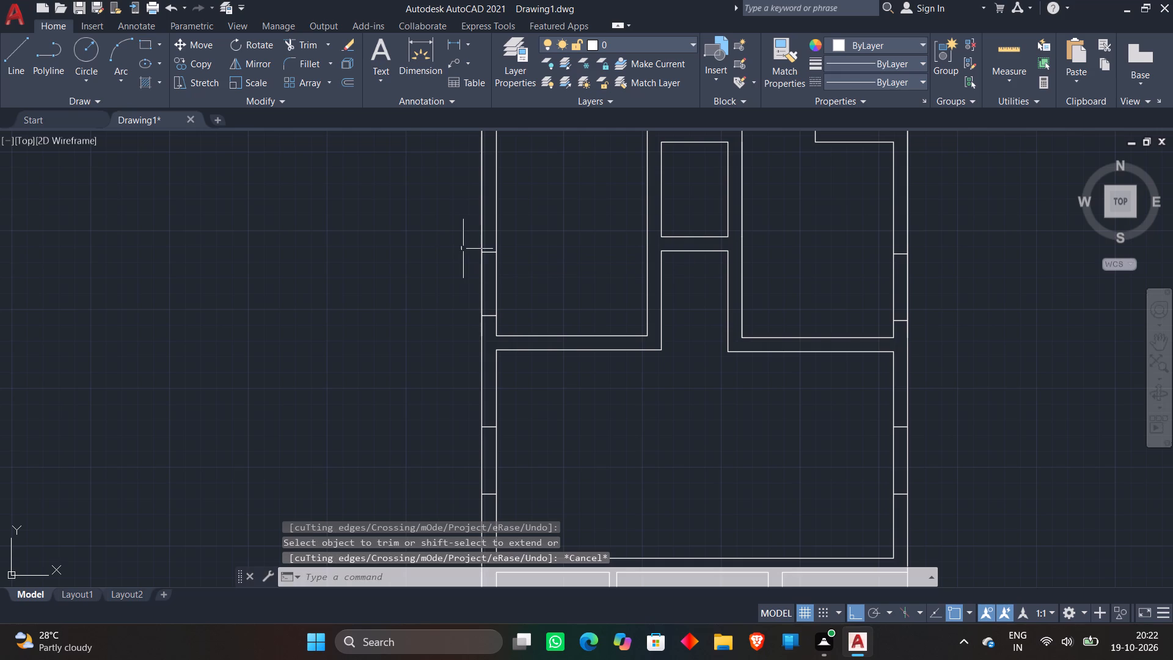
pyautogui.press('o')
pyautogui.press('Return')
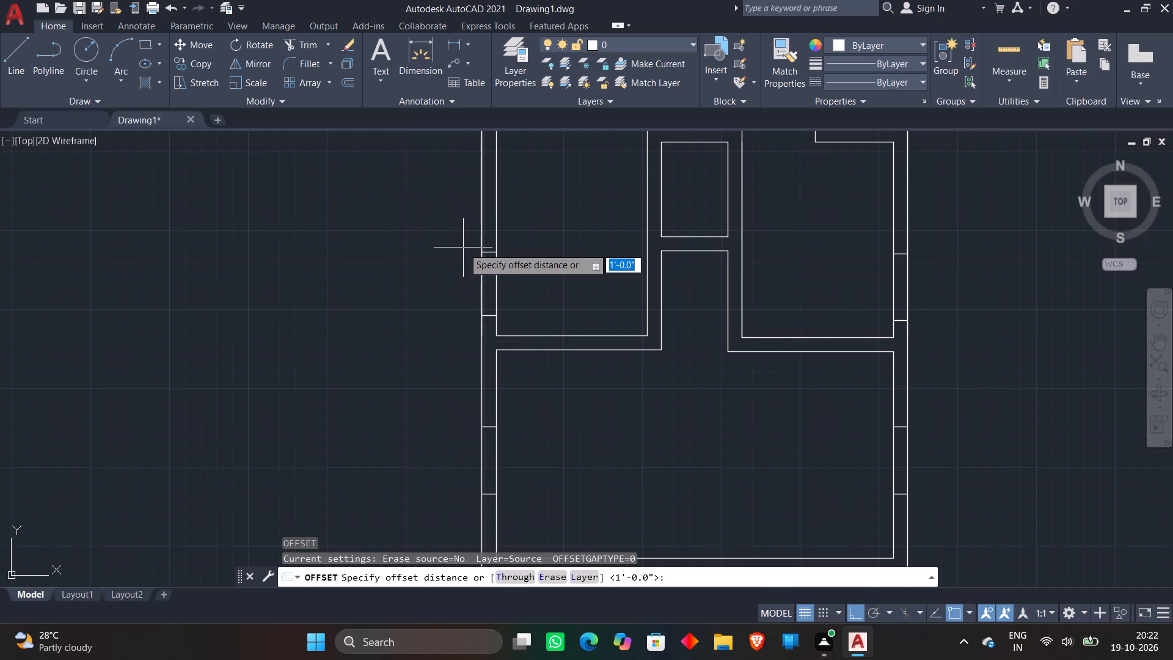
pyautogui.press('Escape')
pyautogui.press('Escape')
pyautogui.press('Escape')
# Draw a horizontal window centre line between the midpoints of the two opening lines in the upper-left room's top wall.
pyautogui.write('L')
pyautogui.press('space')
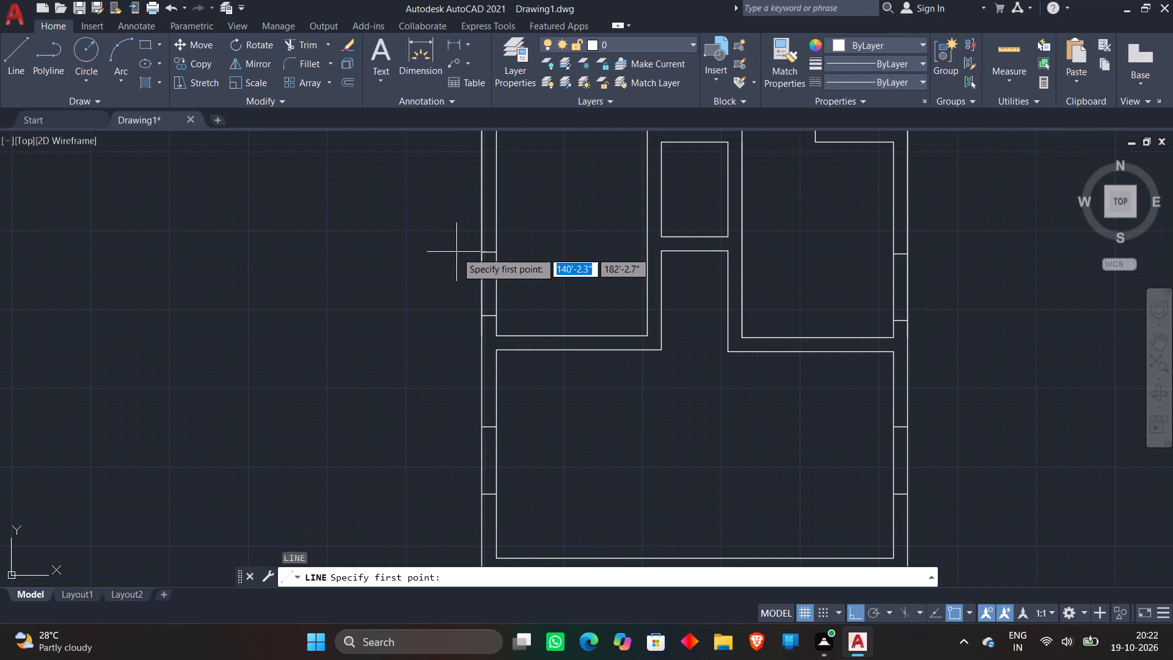
pyautogui.moveTo(456, 252); pyautogui.dragTo(447, 380, button='middle')
pyautogui.moveTo(560, 240); pyautogui.dragTo(461, 394, button='middle')
pyautogui.scroll(3, 457, 313)
pyautogui.click(337, 291)
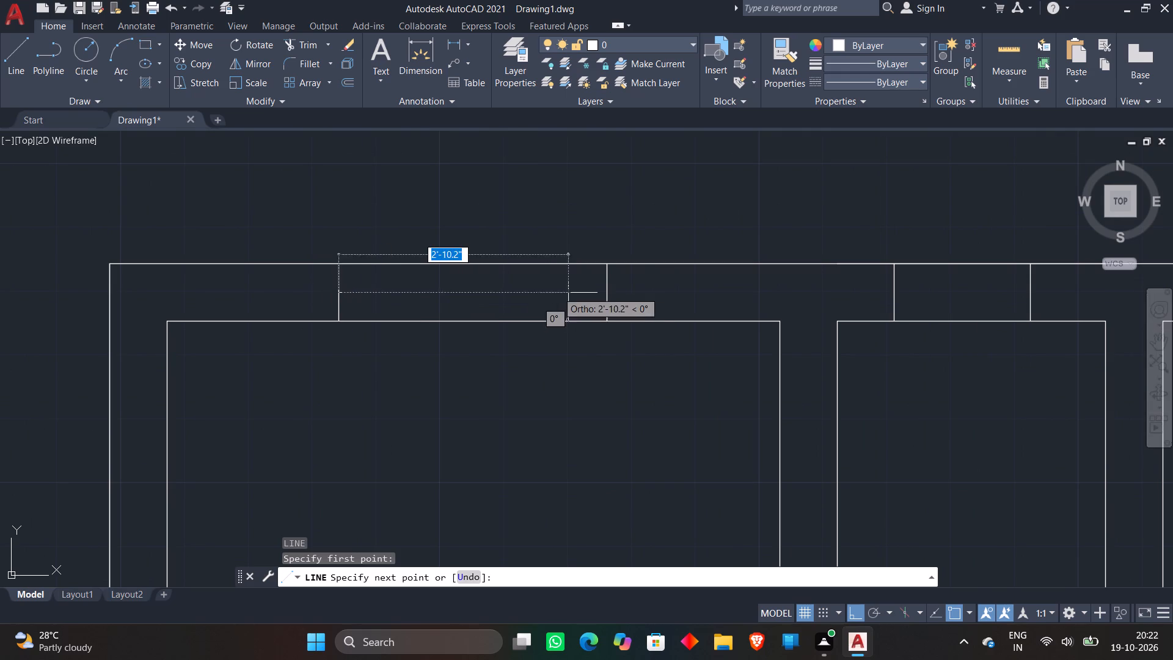
pyautogui.click(605, 288)
pyautogui.press('space')
# Draw a horizontal window centre line between the opening lines' midpoints in the small upper-middle room's top wall.
pyautogui.press('space')
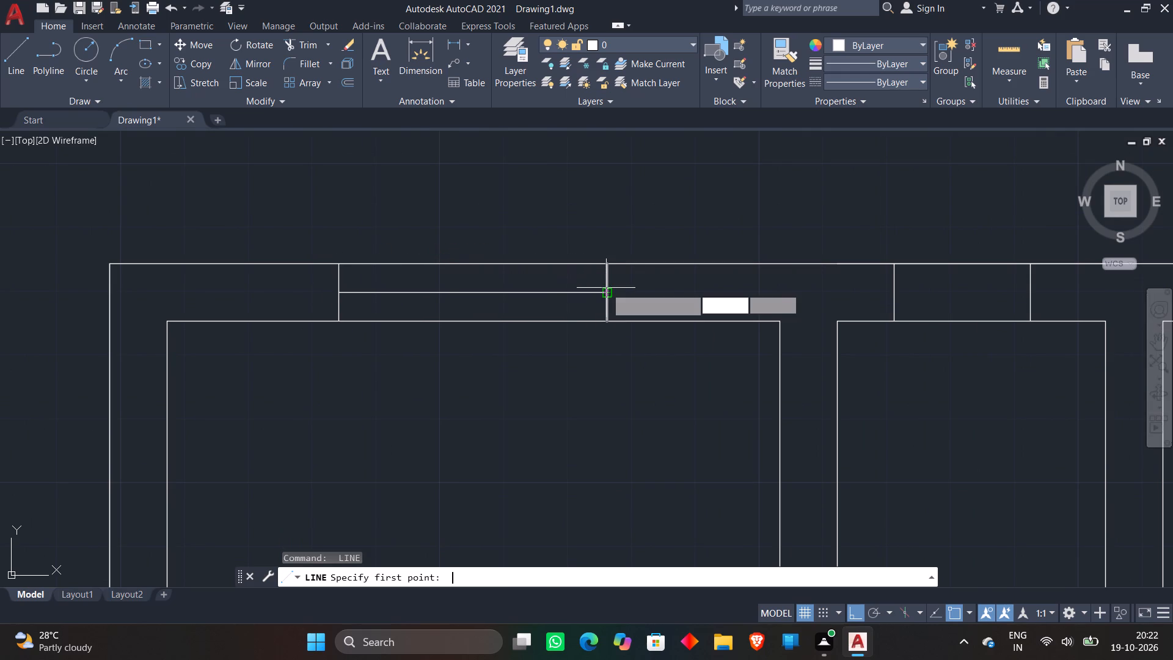
pyautogui.moveTo(606, 288); pyautogui.dragTo(244, 324, button='middle')
pyautogui.moveTo(298, 395); pyautogui.dragTo(1, 383, button='middle')
pyautogui.click(469, 278)
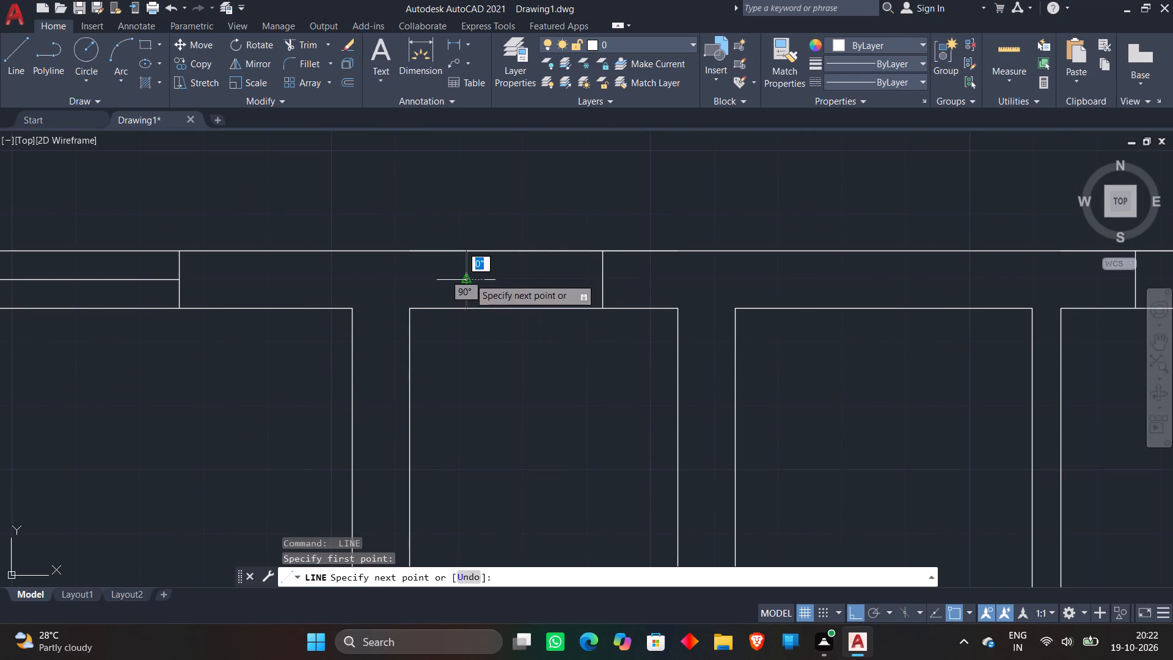
pyautogui.click(601, 279)
pyautogui.press('space')
# Draw a horizontal window centre line between the opening lines' midpoints in the small top-right corner room's top wall.
pyautogui.press('space')
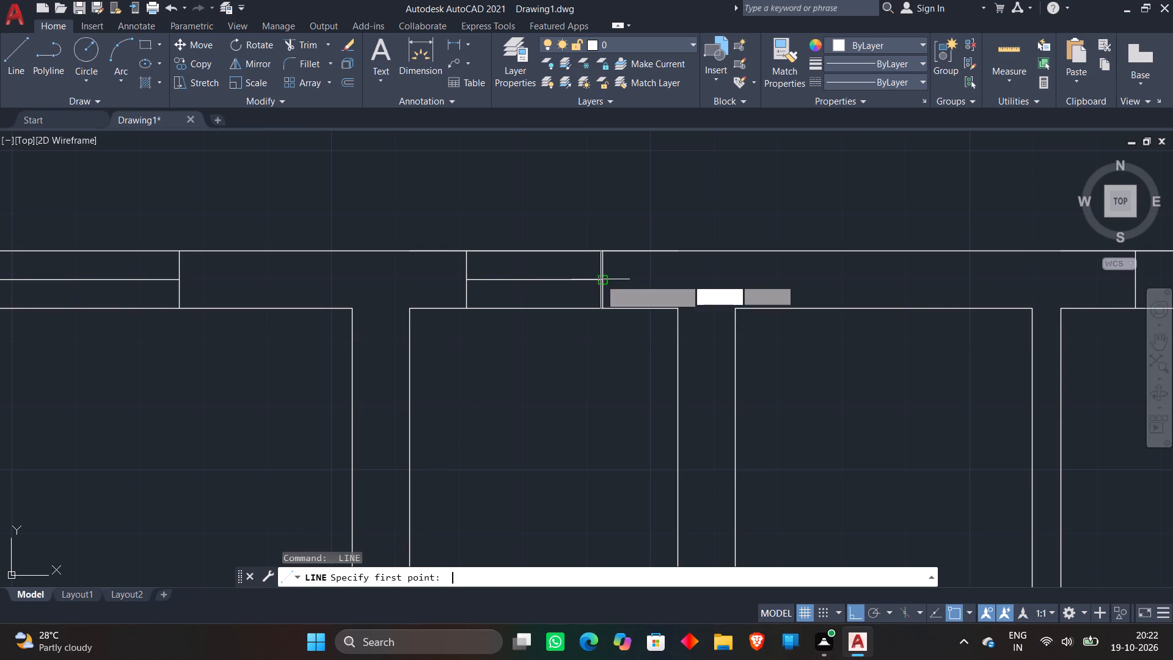
pyautogui.moveTo(661, 266); pyautogui.dragTo(132, 325, button='middle')
pyautogui.scroll(2, 615, 340)
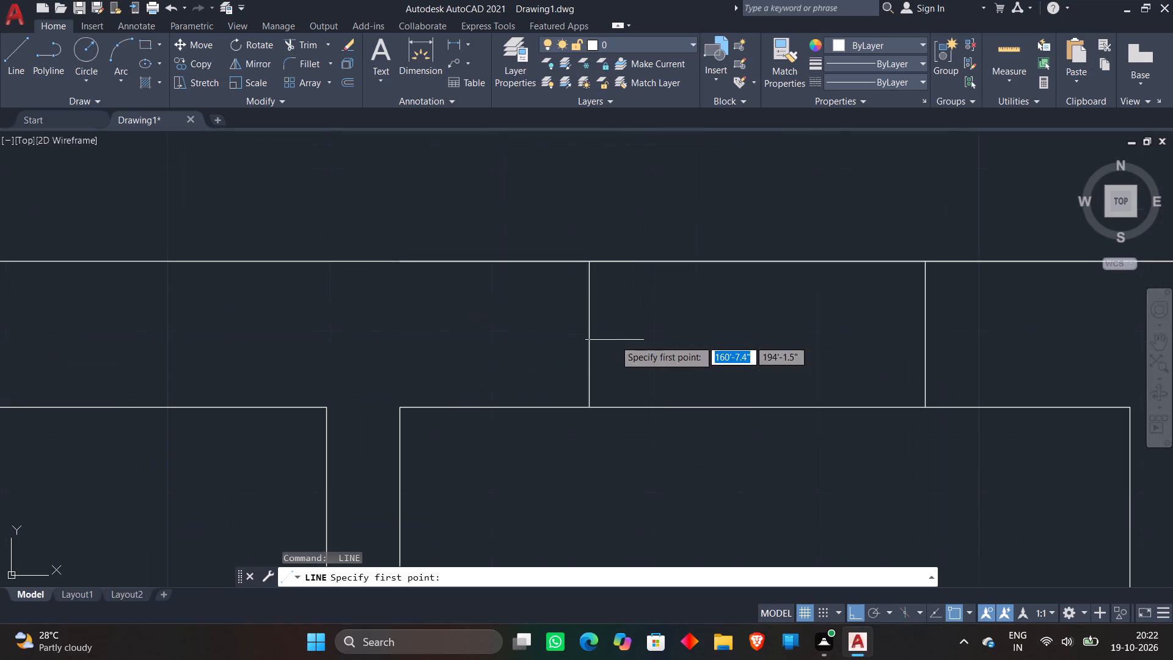
pyautogui.click(591, 334)
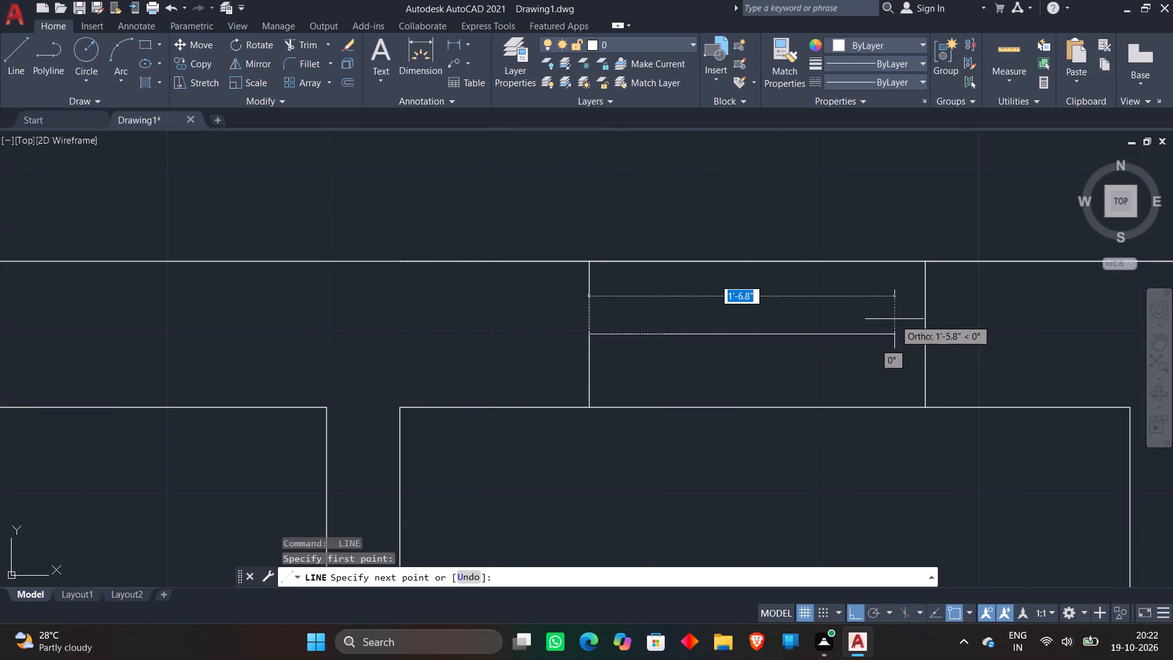
pyautogui.click(922, 325)
pyautogui.press('space')
# Draw a vertical window centre line between the midpoints of the two opening lines in the upper-left room's left exterior wall.
pyautogui.press('space')
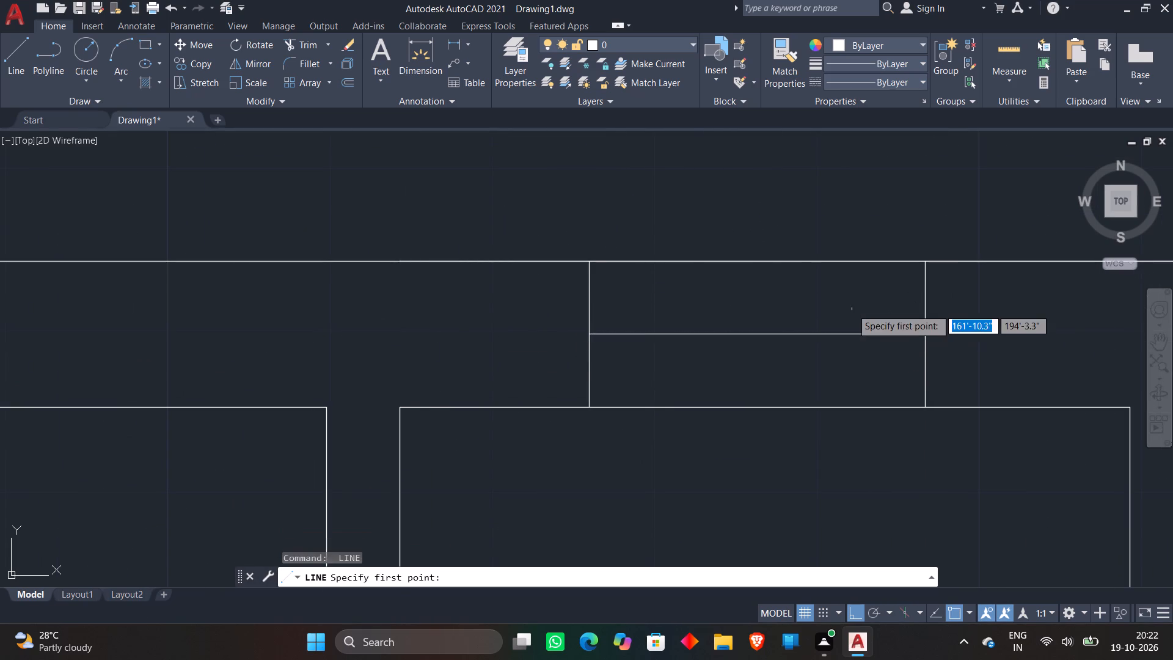
pyautogui.scroll(-3, 852, 309)
pyautogui.scroll(-2, 613, 405)
pyautogui.moveTo(609, 421); pyautogui.dragTo(708, 219, button='middle')
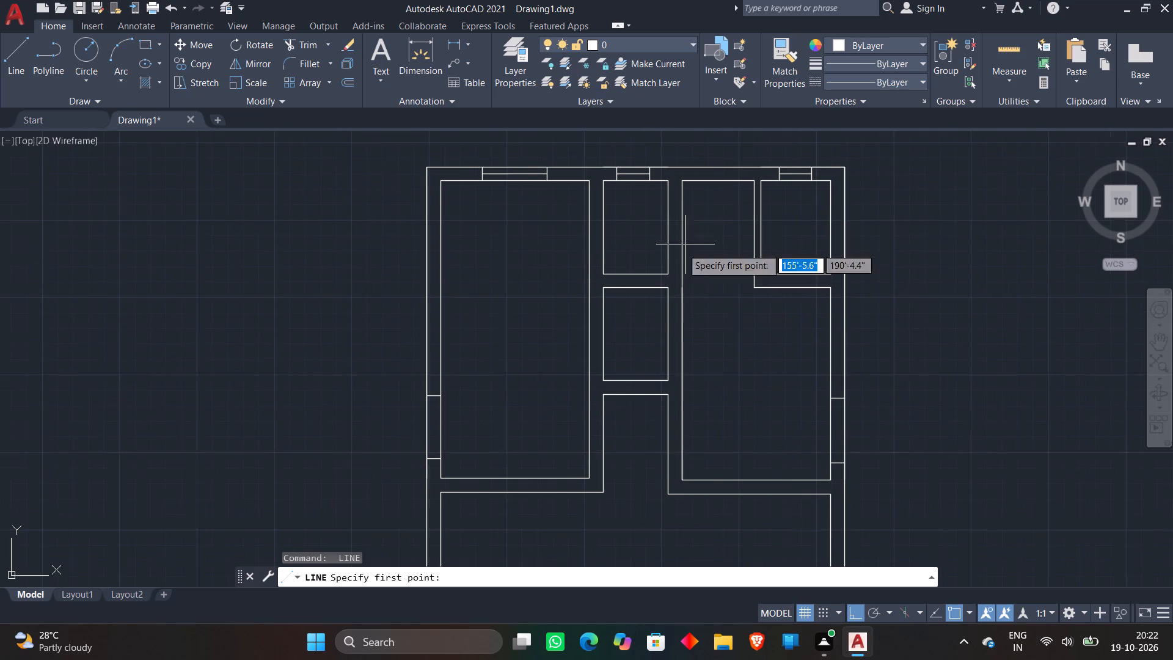
pyautogui.moveTo(436, 425); pyautogui.dragTo(467, 340, button='middle')
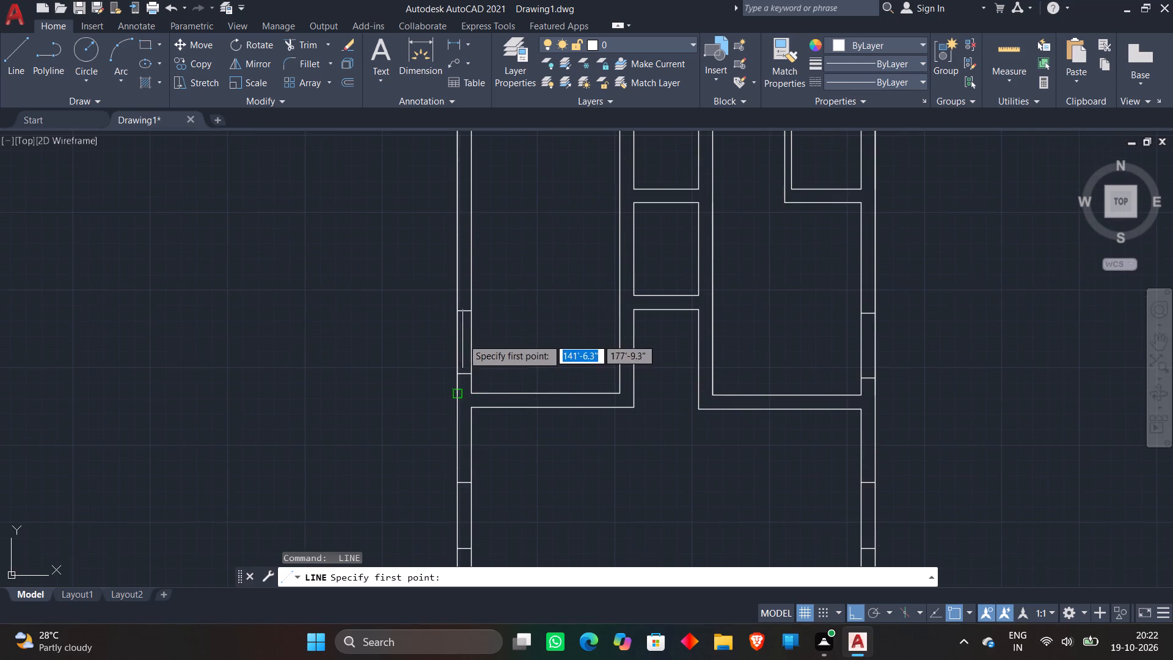
pyautogui.scroll(2, 462, 336)
pyautogui.click(464, 271)
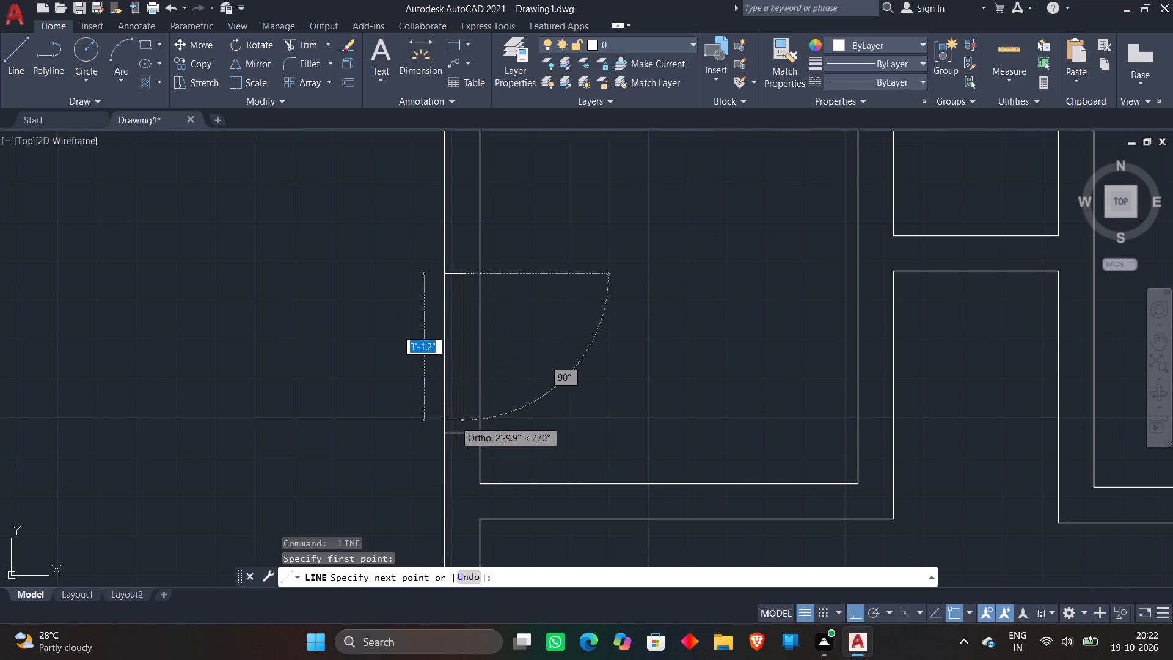
pyautogui.click(455, 427)
pyautogui.press('Escape')
pyautogui.press('Escape')
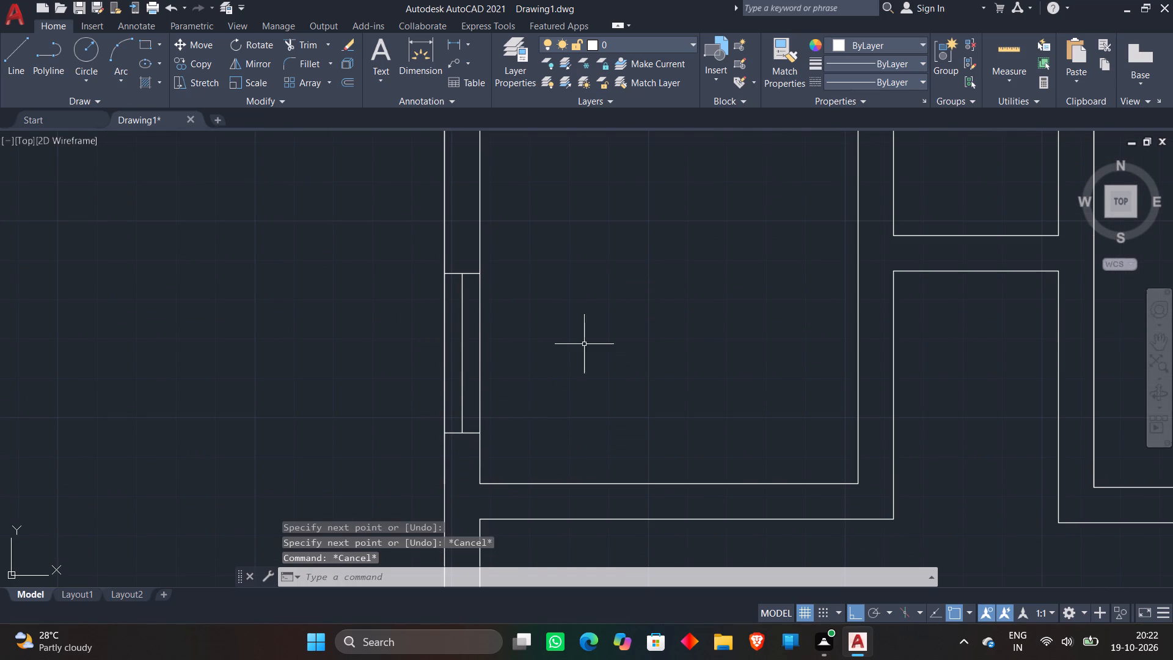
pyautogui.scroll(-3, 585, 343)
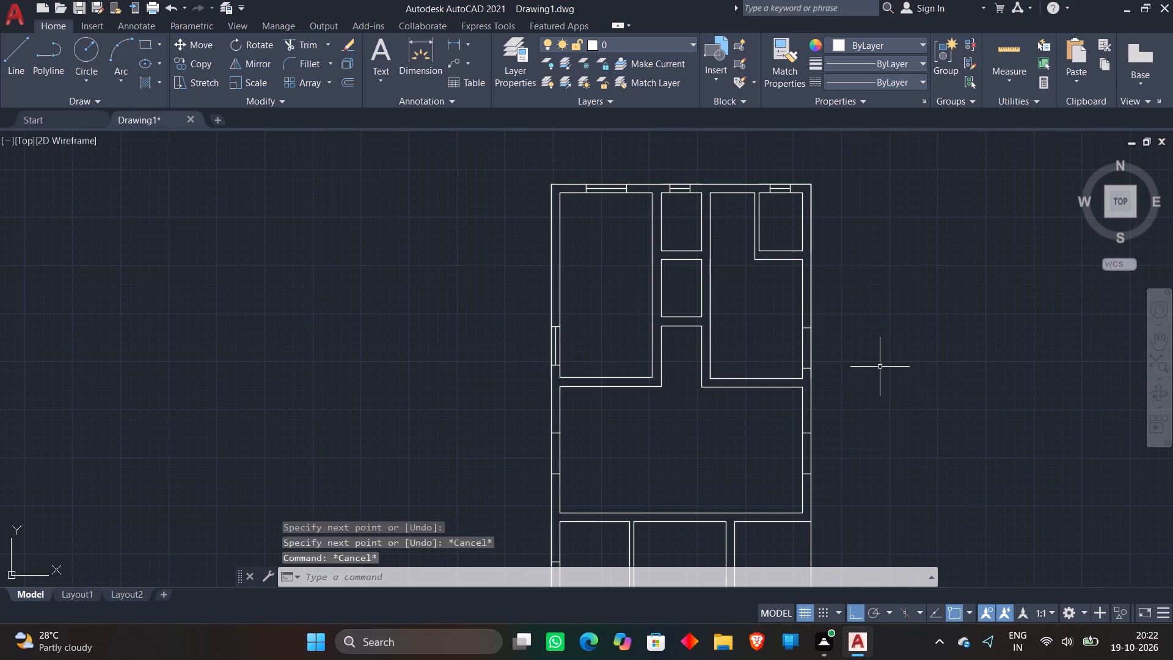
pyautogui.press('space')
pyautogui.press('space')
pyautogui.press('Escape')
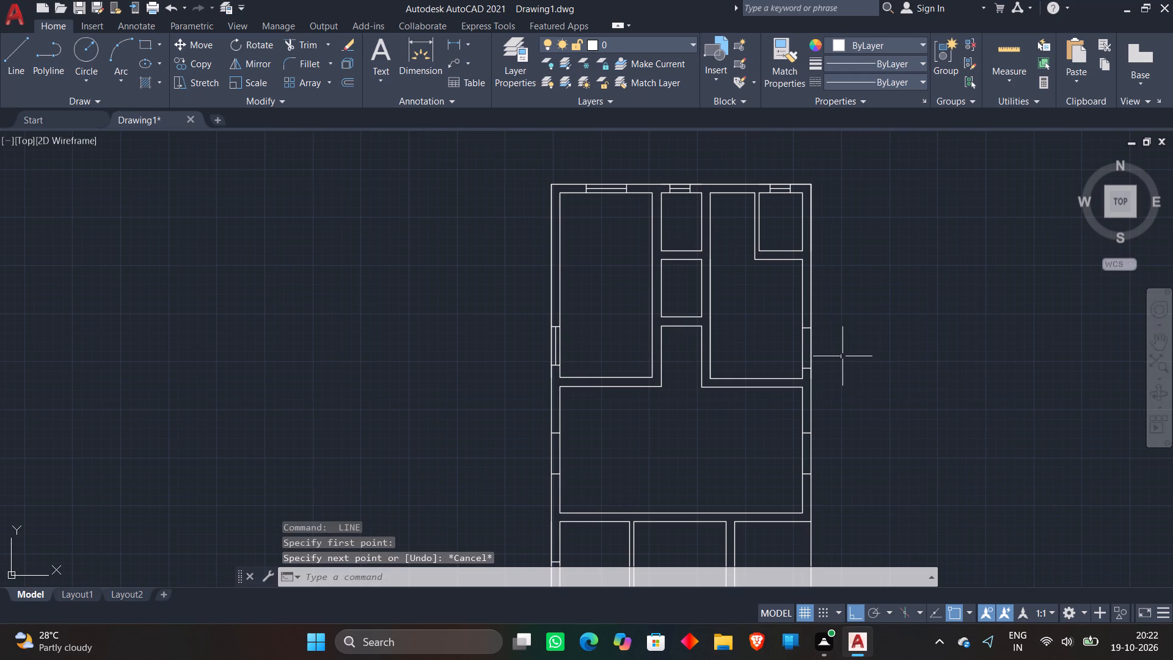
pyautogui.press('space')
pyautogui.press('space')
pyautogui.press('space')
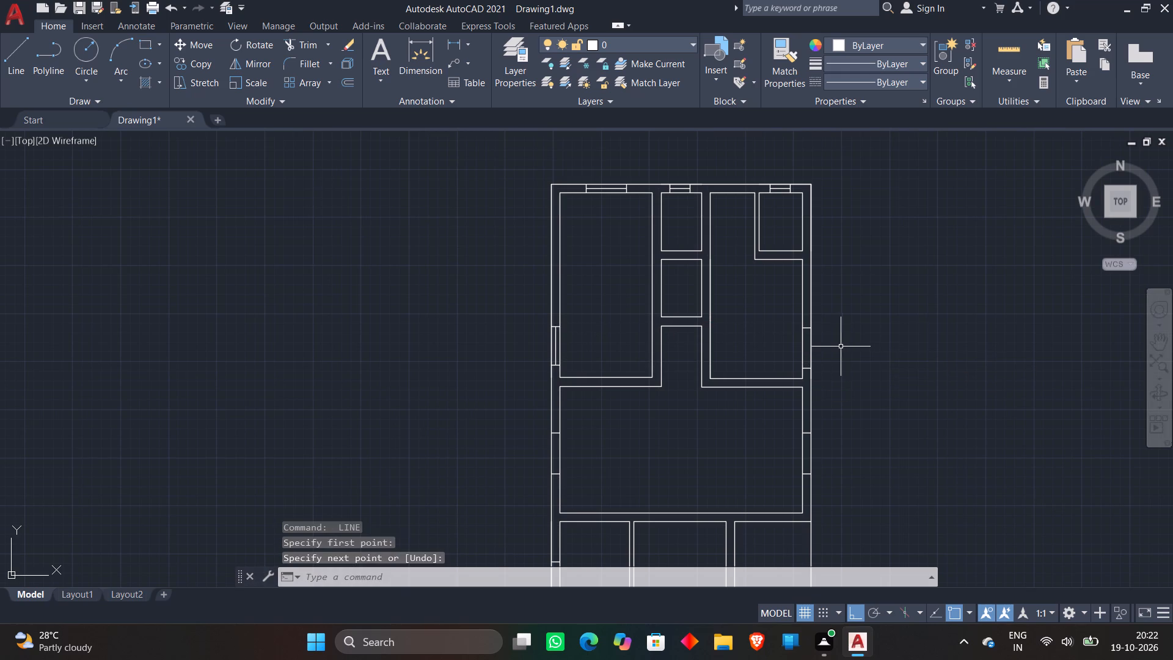
# Draw a vertical window centre line between the midpoints of the two opening lines in the upper-right room's right exterior wall.
pyautogui.scroll(3, 824, 342)
pyautogui.write('L')
pyautogui.press('space')
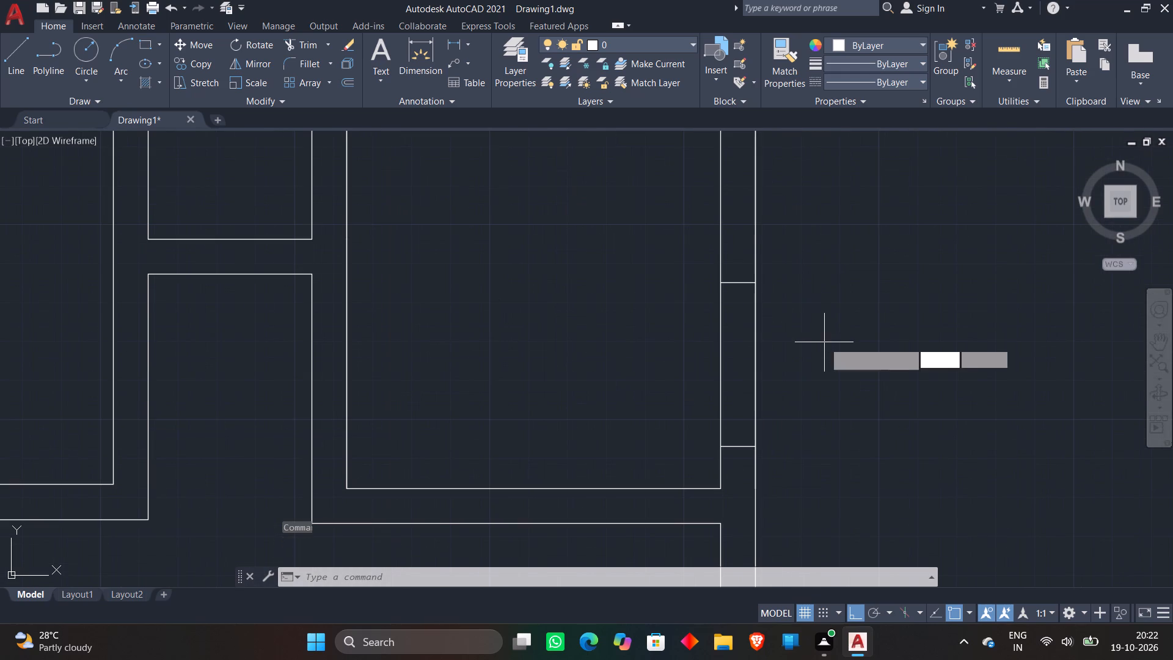
pyautogui.click(736, 284)
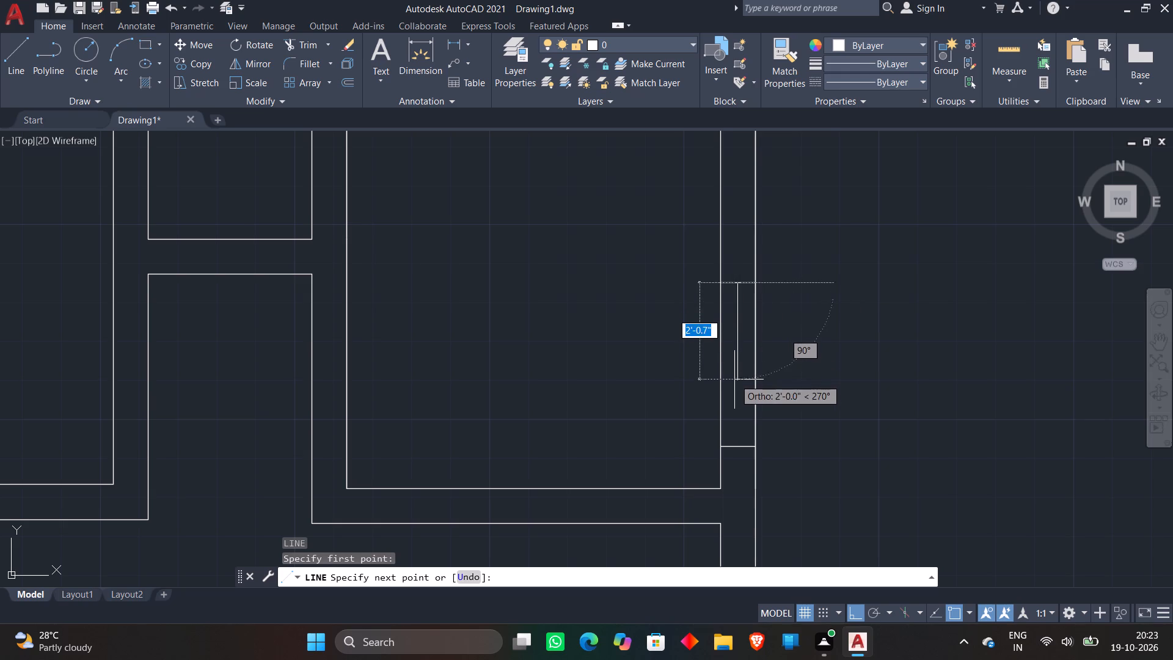
pyautogui.click(739, 442)
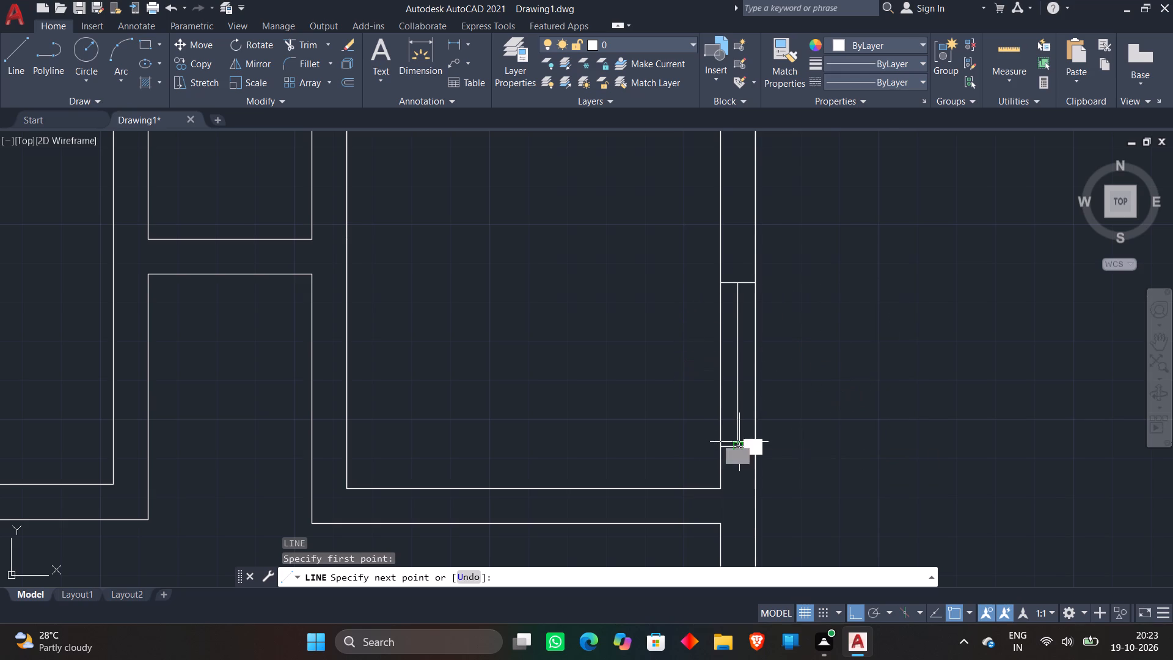
pyautogui.press('Escape')
# Draw a vertical window centre line between the opening lines' midpoints in the large middle room's left exterior wall.
pyautogui.scroll(-2, 792, 342)
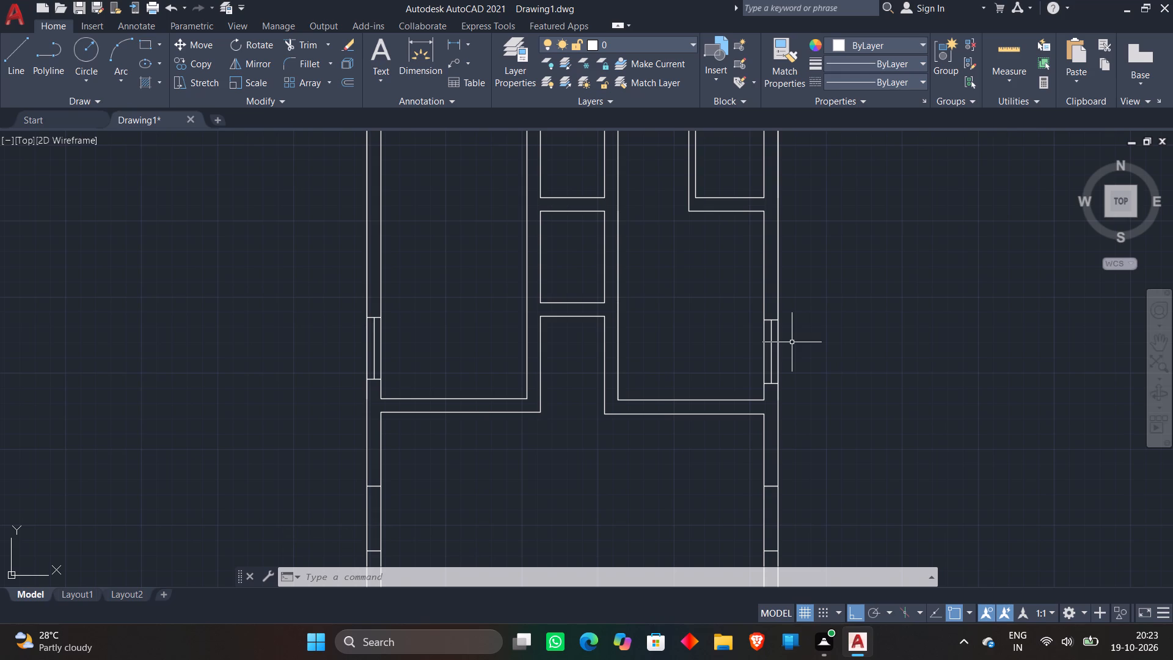
pyautogui.scroll(-2, 757, 359)
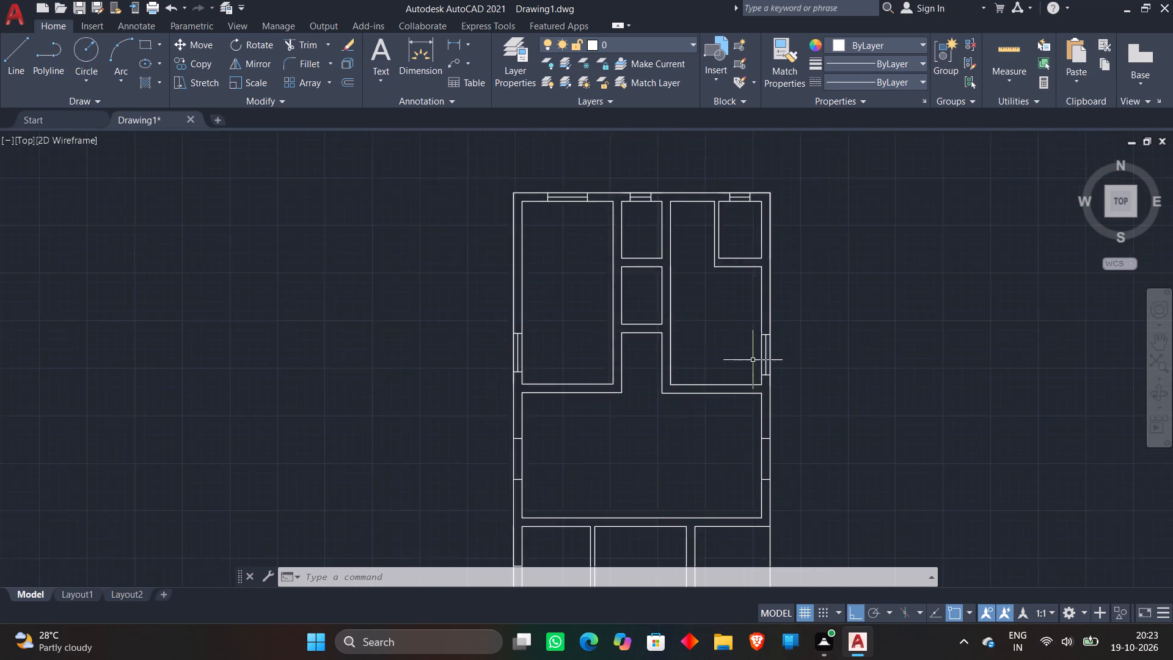
pyautogui.scroll(2, 686, 400)
pyautogui.scroll(-2, 686, 400)
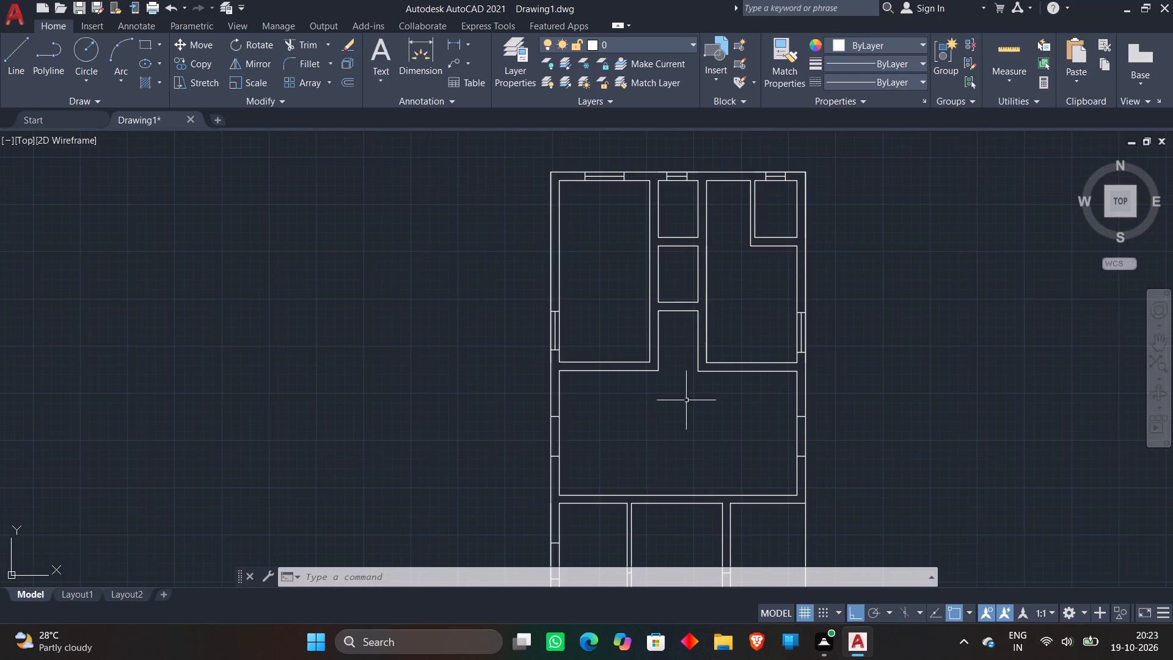
pyautogui.moveTo(686, 400); pyautogui.dragTo(600, 355, button='middle')
pyautogui.scroll(2, 477, 381)
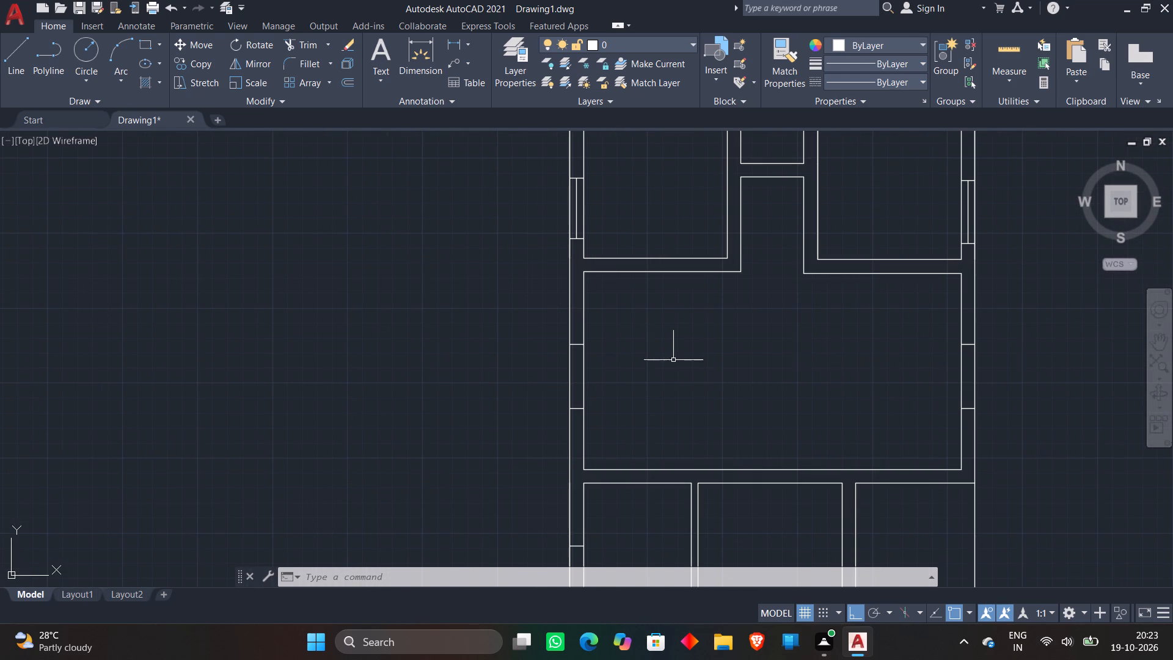
pyautogui.press('space')
pyautogui.scroll(2, 579, 343)
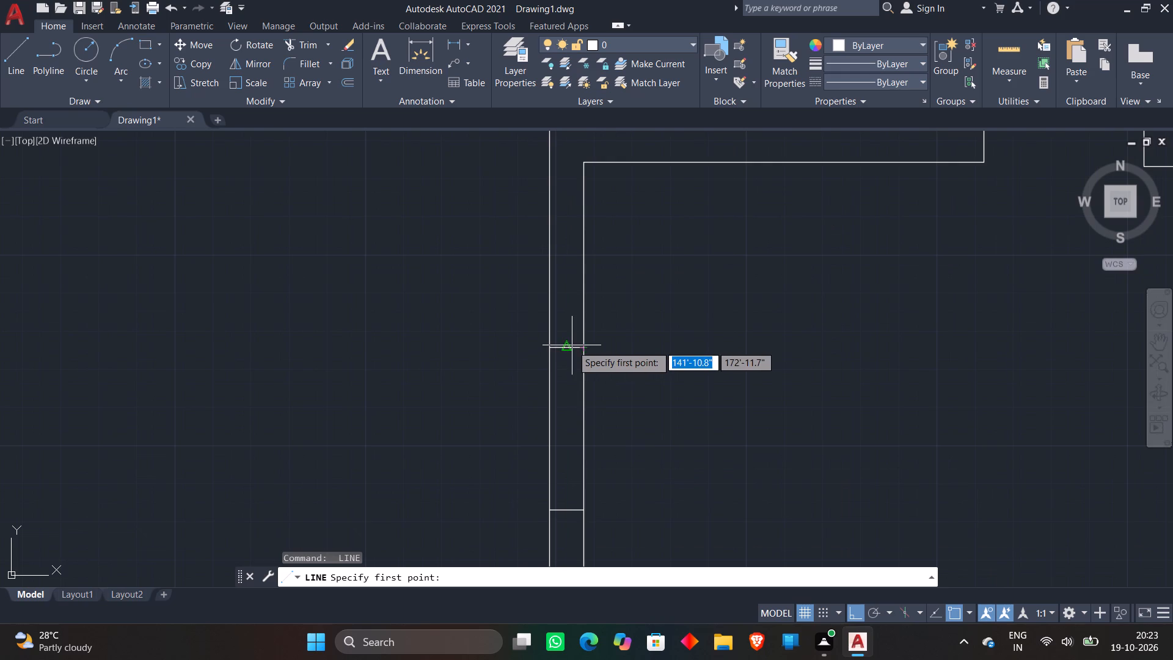
pyautogui.click(565, 348)
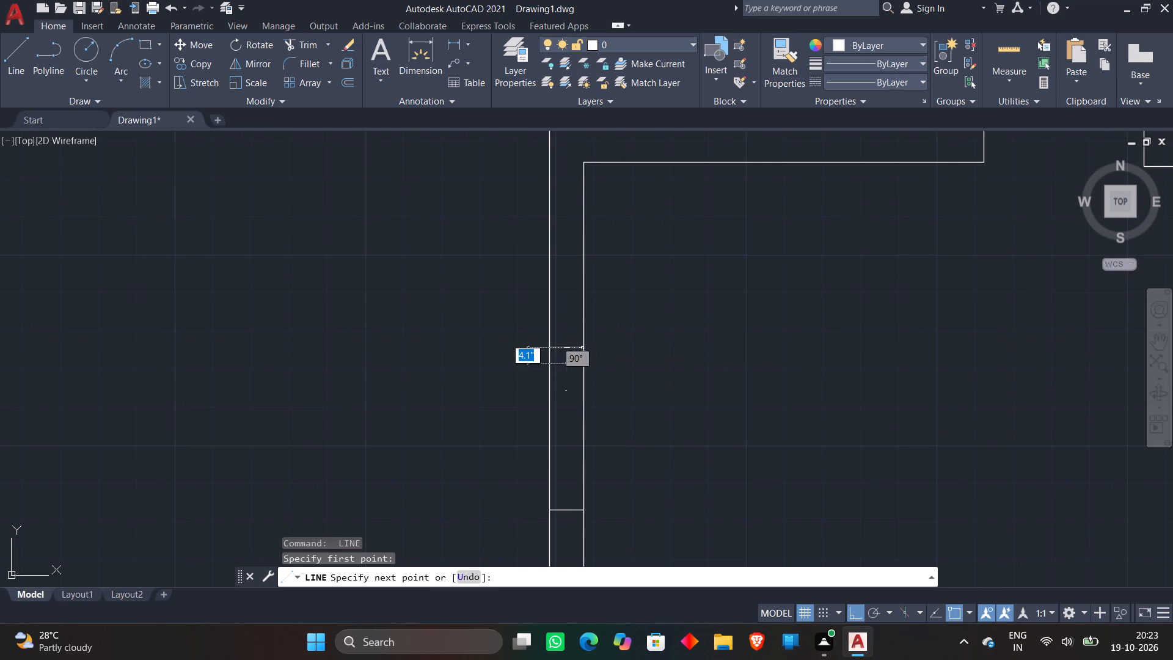
pyautogui.click(567, 505)
pyautogui.press('space')
# Draw a vertical window centre line between the opening lines' midpoints in the large middle room's right exterior wall.
pyautogui.press('space')
pyautogui.scroll(-2, 726, 384)
pyautogui.moveTo(725, 384); pyautogui.dragTo(661, 376, button='middle')
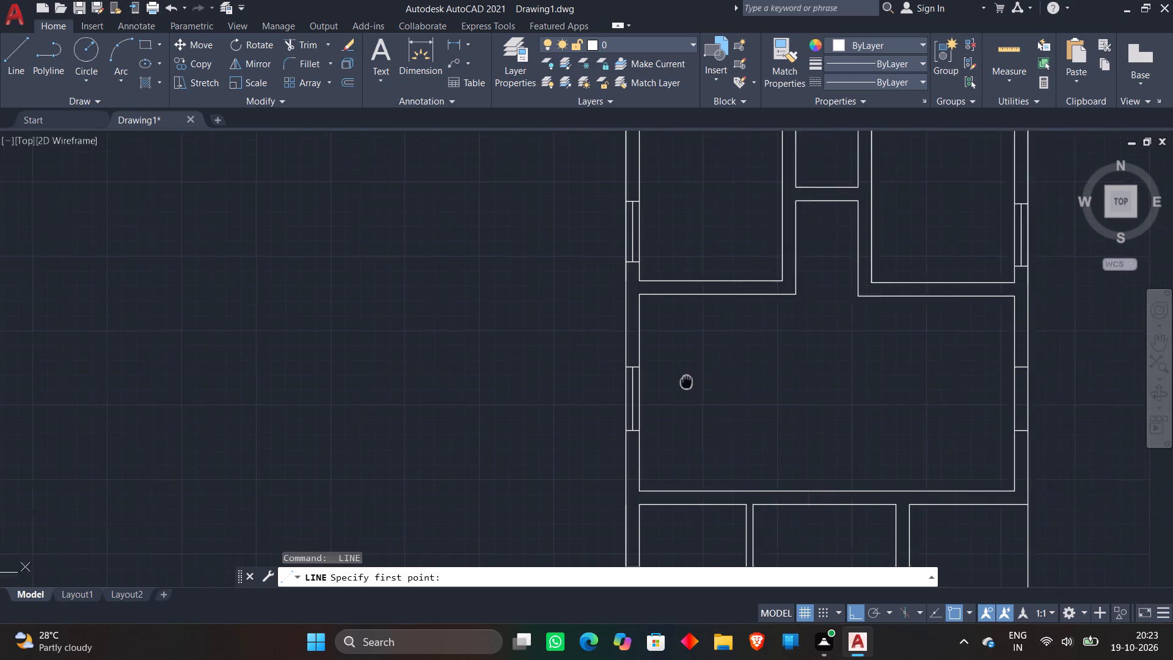
pyautogui.moveTo(661, 376); pyautogui.dragTo(502, 361, button='middle')
pyautogui.scroll(2, 853, 366)
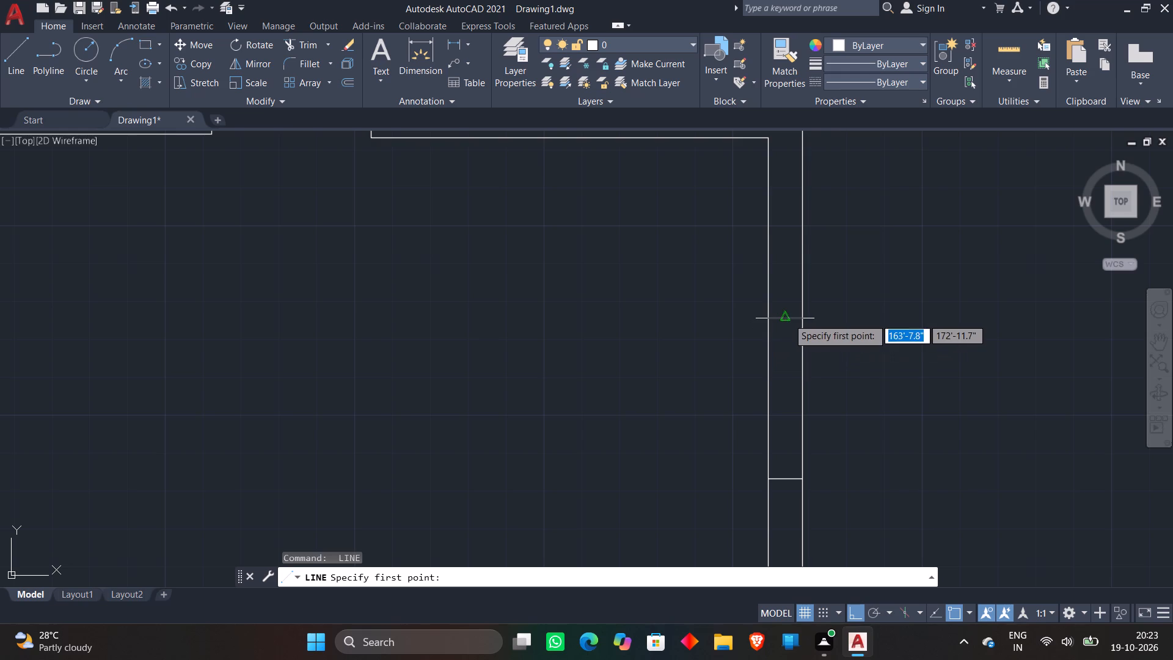
pyautogui.click(788, 318)
pyautogui.scroll(2, 792, 463)
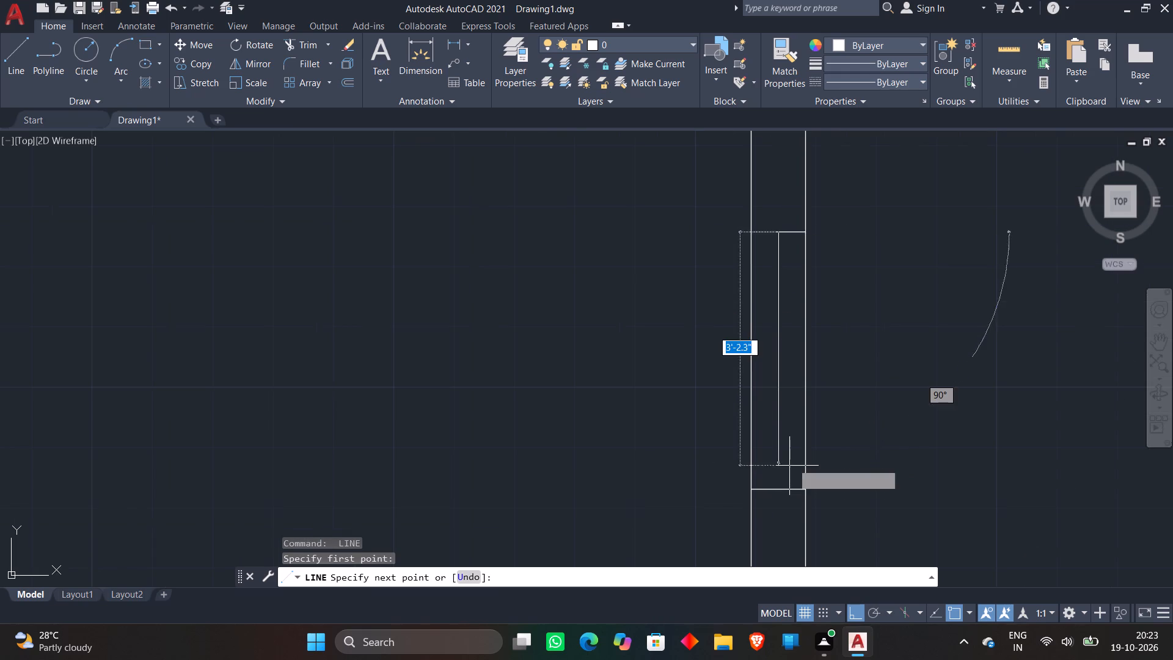
pyautogui.click(783, 489)
pyautogui.press('space')
# Draw a vertical window centre line between the opening lines' midpoints in the lower-left room's left exterior wall.
pyautogui.press('space')
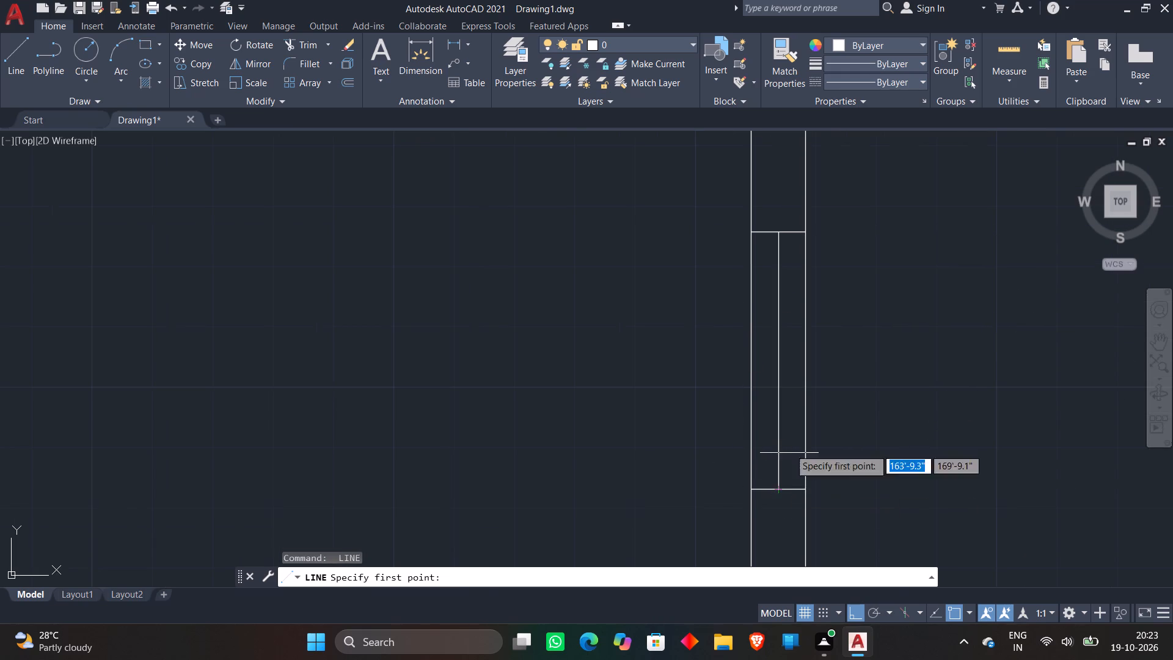
pyautogui.scroll(-3, 793, 375)
pyautogui.scroll(-1, 687, 435)
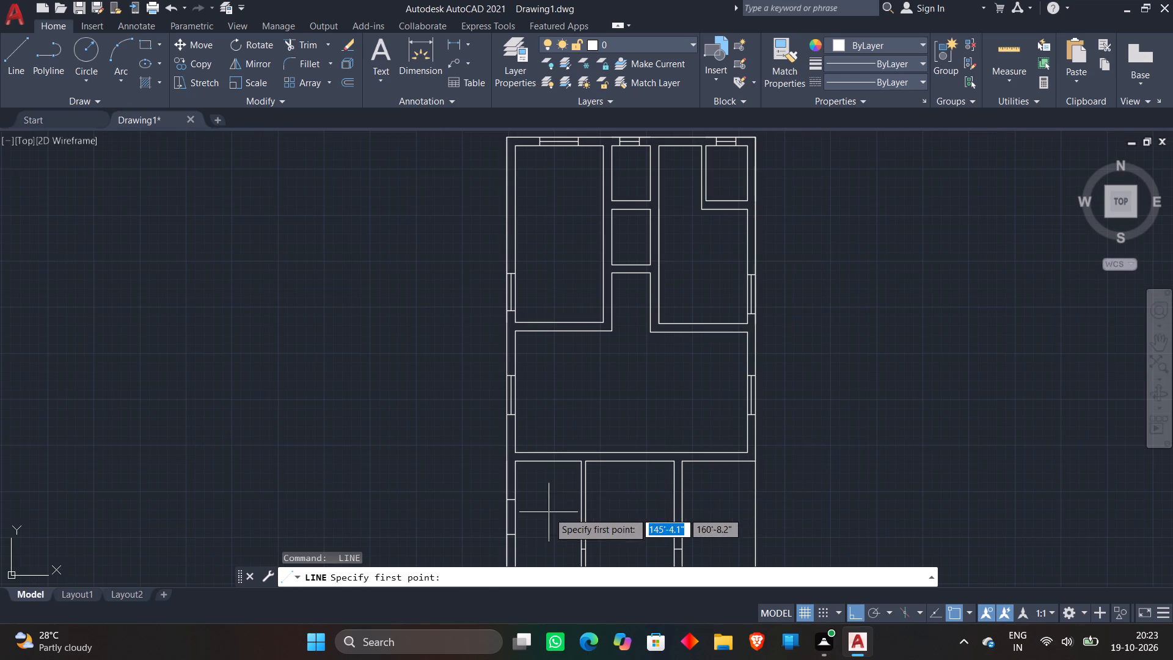
pyautogui.moveTo(549, 513); pyautogui.dragTo(630, 356, button='middle')
pyautogui.scroll(2, 590, 364)
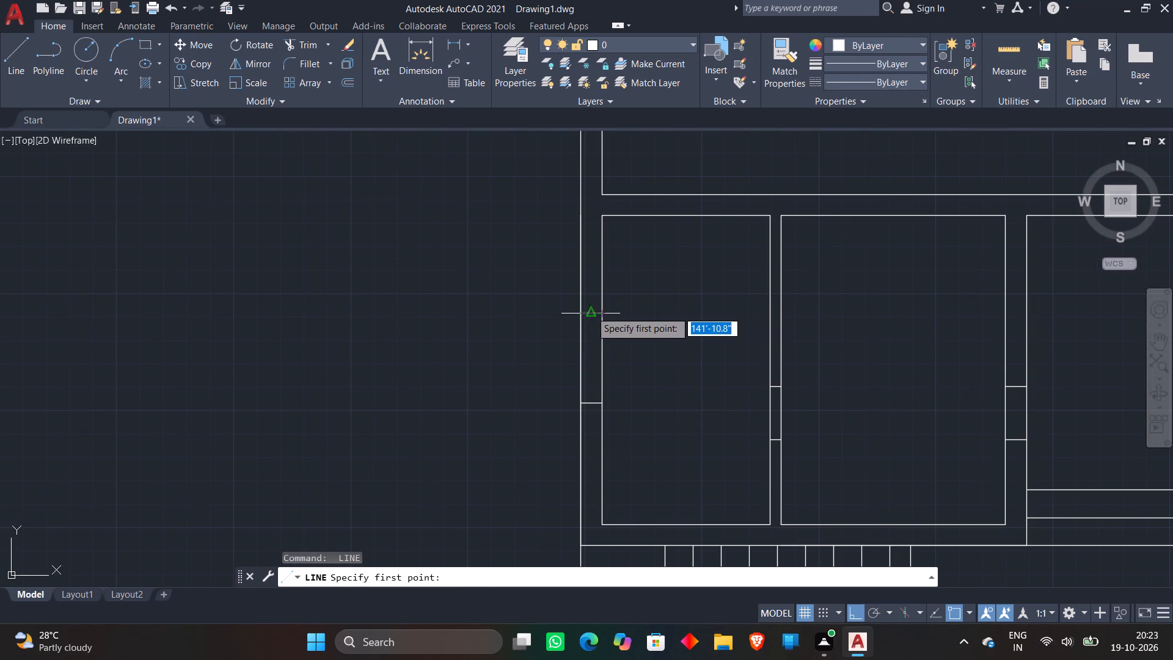
pyautogui.click(591, 311)
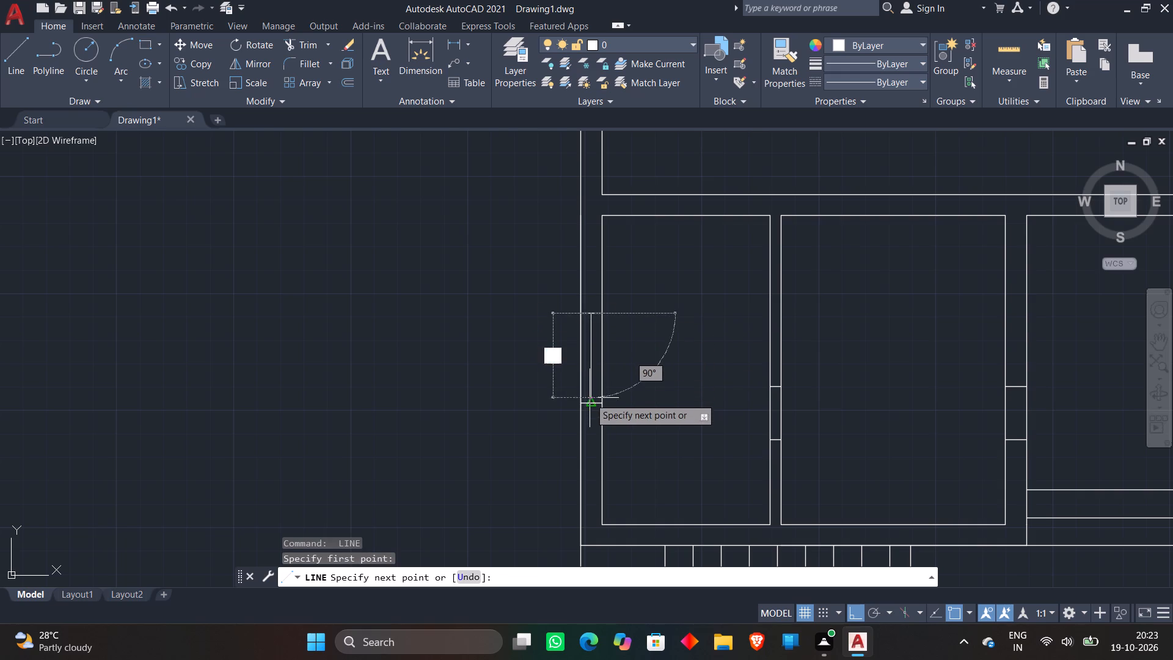
pyautogui.click(590, 398)
pyautogui.press('space')
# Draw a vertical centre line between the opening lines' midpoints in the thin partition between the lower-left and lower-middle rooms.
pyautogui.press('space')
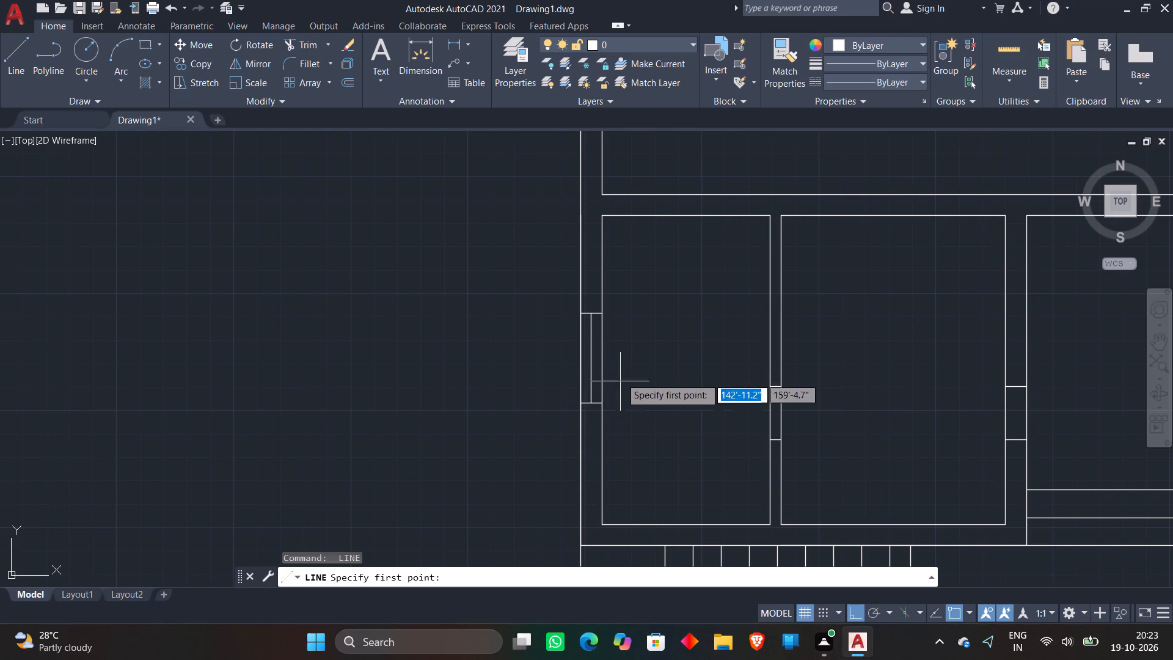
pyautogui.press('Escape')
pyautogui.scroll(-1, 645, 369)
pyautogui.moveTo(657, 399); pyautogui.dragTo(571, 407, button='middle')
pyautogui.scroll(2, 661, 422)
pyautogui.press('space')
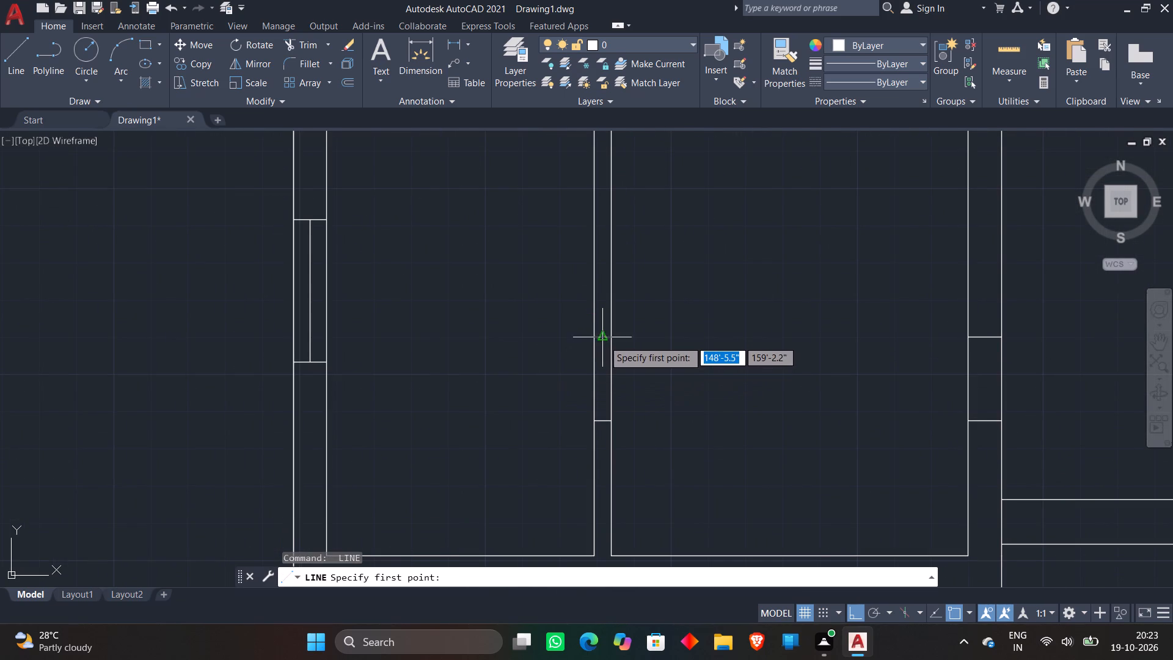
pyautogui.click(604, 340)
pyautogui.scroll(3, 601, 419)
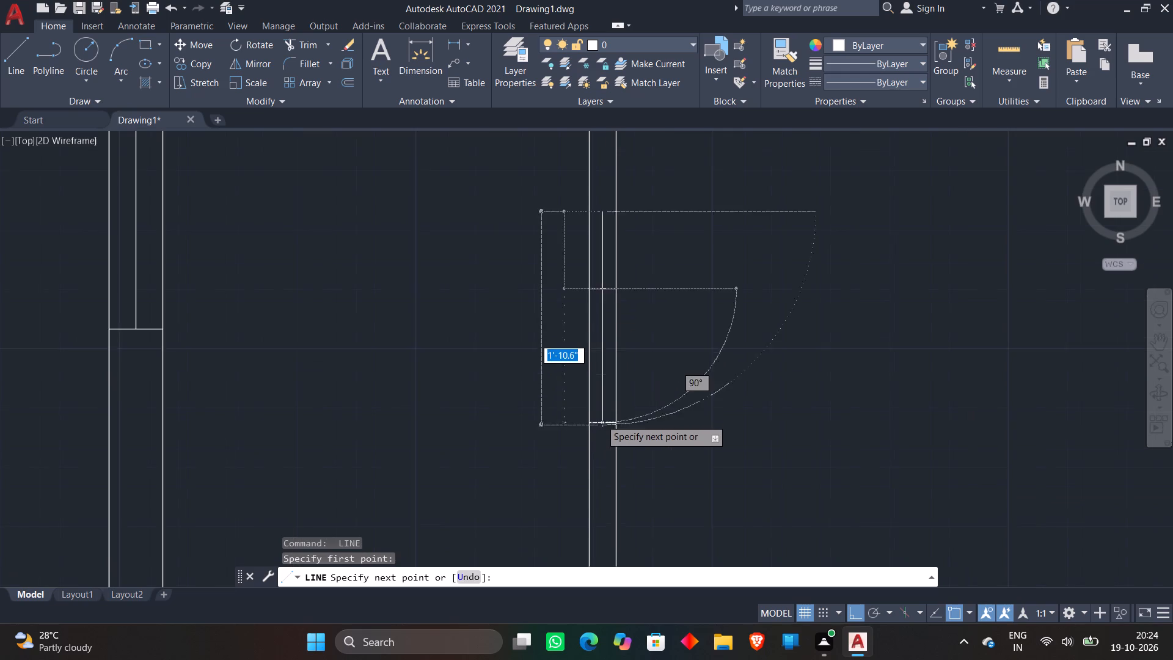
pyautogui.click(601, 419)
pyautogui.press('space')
# Draw a vertical window centre line between the opening lines' midpoints in the wall between the lower-middle and lower-right rooms.
pyautogui.press('space')
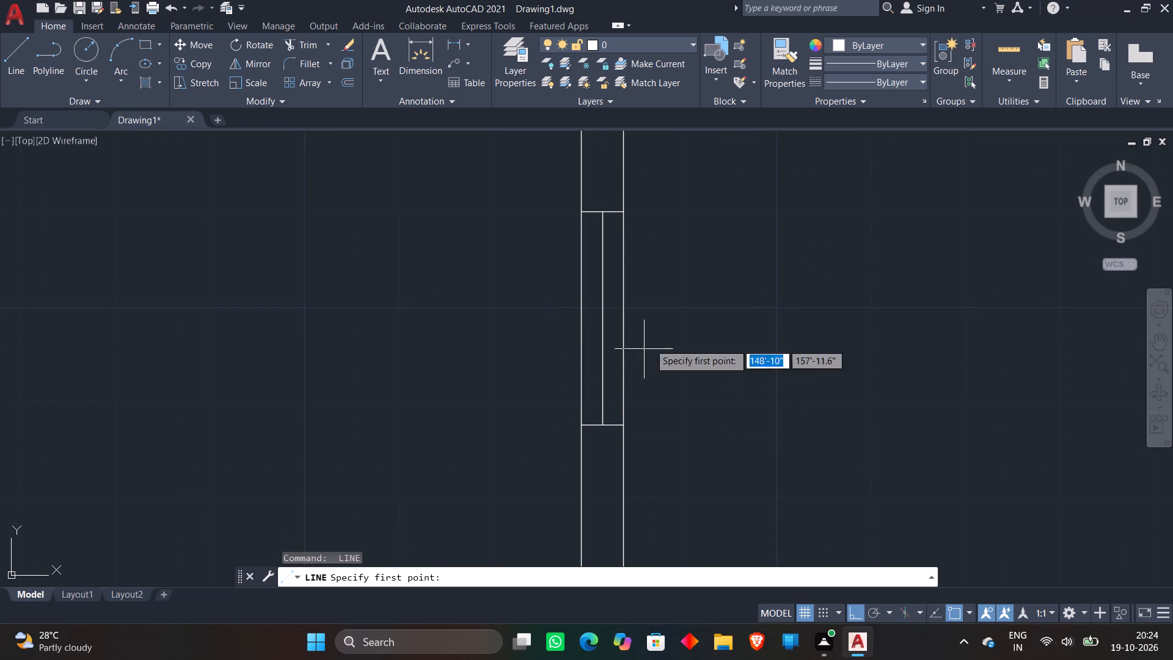
pyautogui.scroll(-3, 685, 315)
pyautogui.moveTo(770, 394); pyautogui.dragTo(579, 501, button='middle')
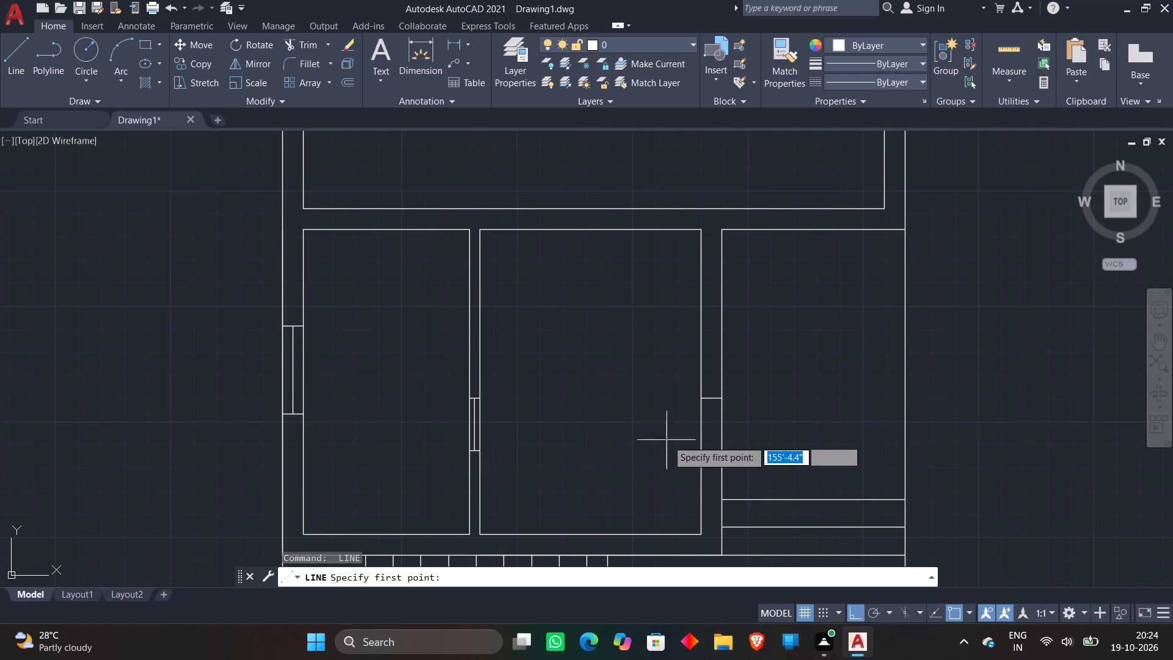
pyautogui.scroll(2, 704, 420)
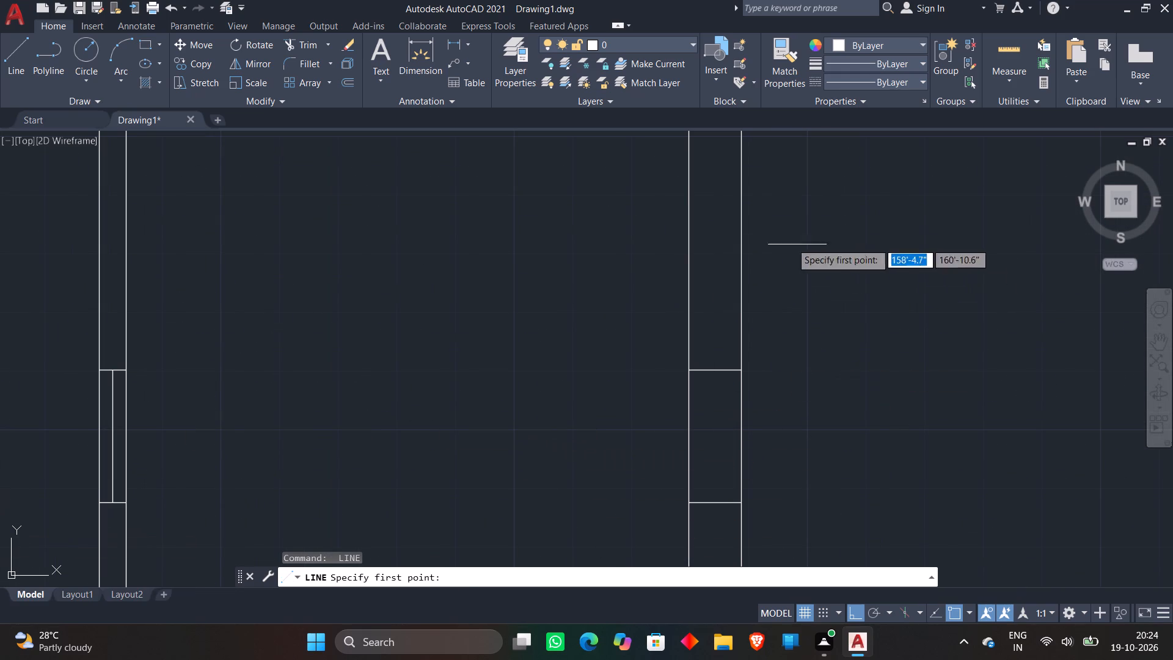
pyautogui.click(712, 369)
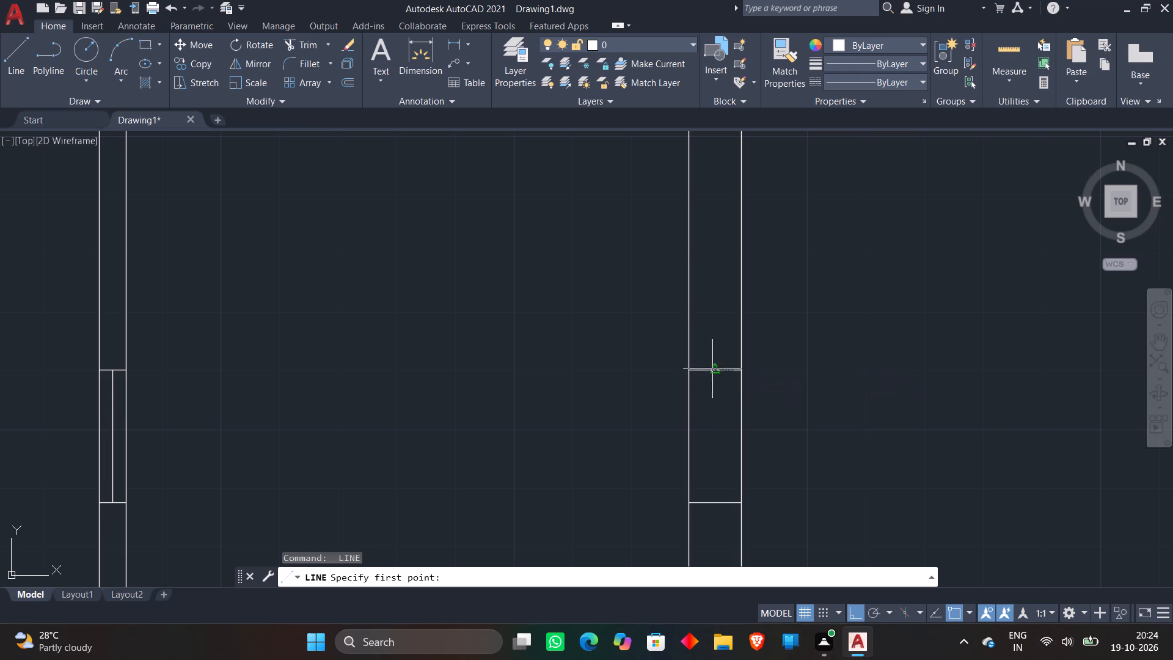
pyautogui.click(711, 500)
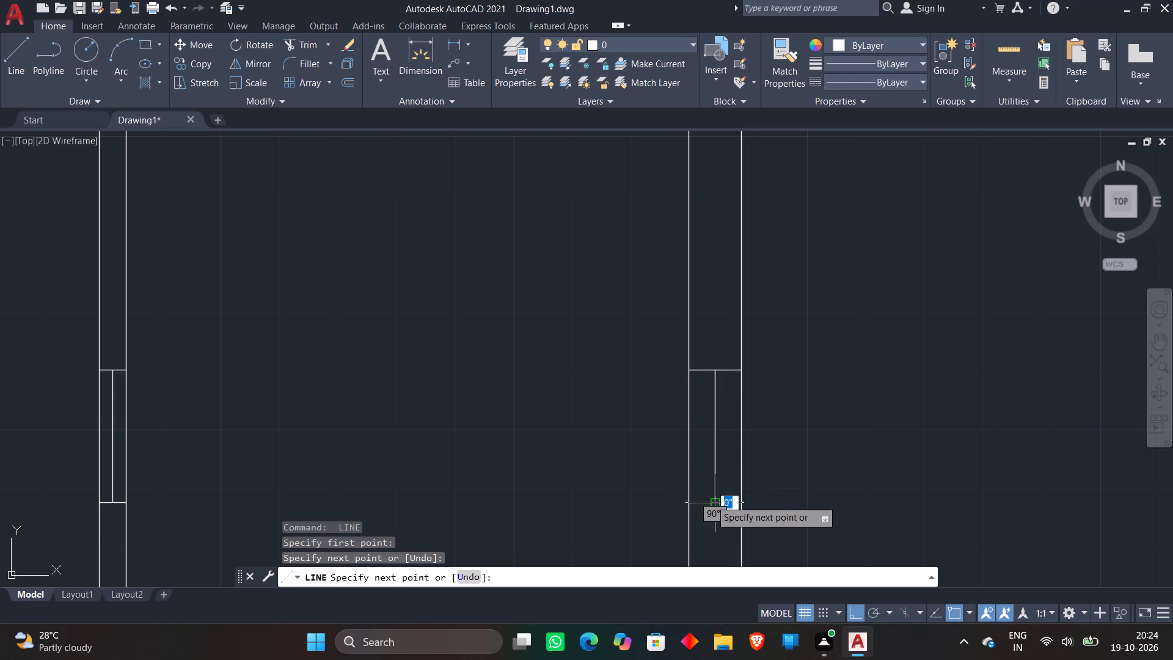
pyautogui.press('Escape')
# Trim the wall lines and centre line between the opening lines in the partition separating the lower-left and lower-middle rooms.
pyautogui.scroll(-3, 707, 494)
pyautogui.scroll(-2, 688, 405)
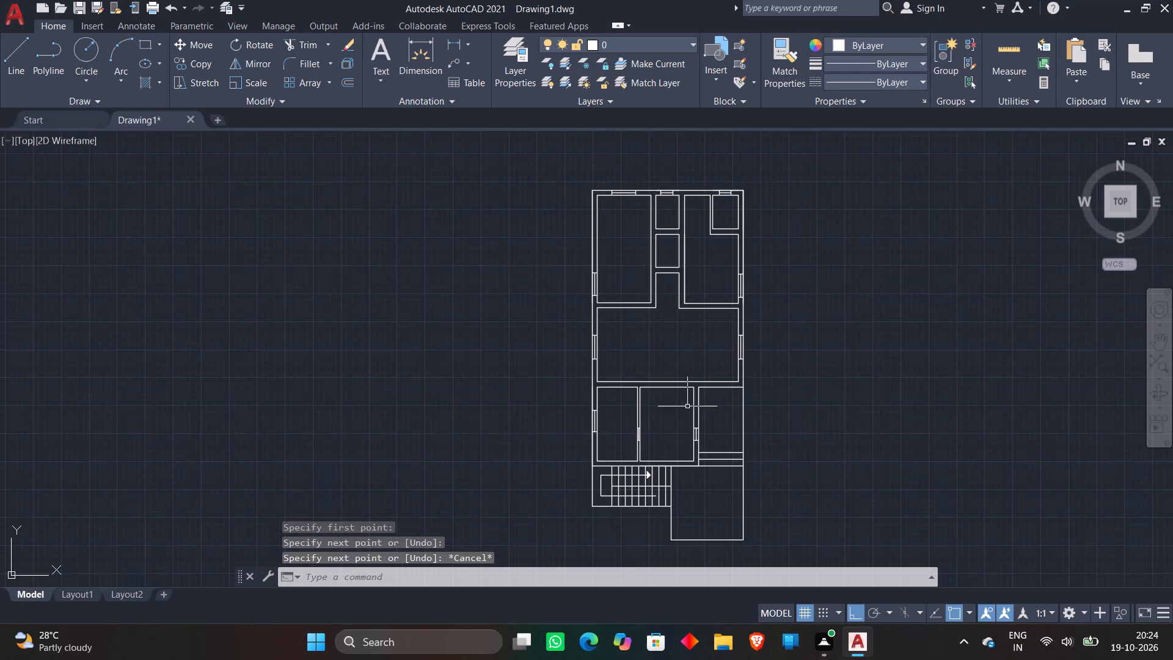
pyautogui.scroll(2, 670, 421)
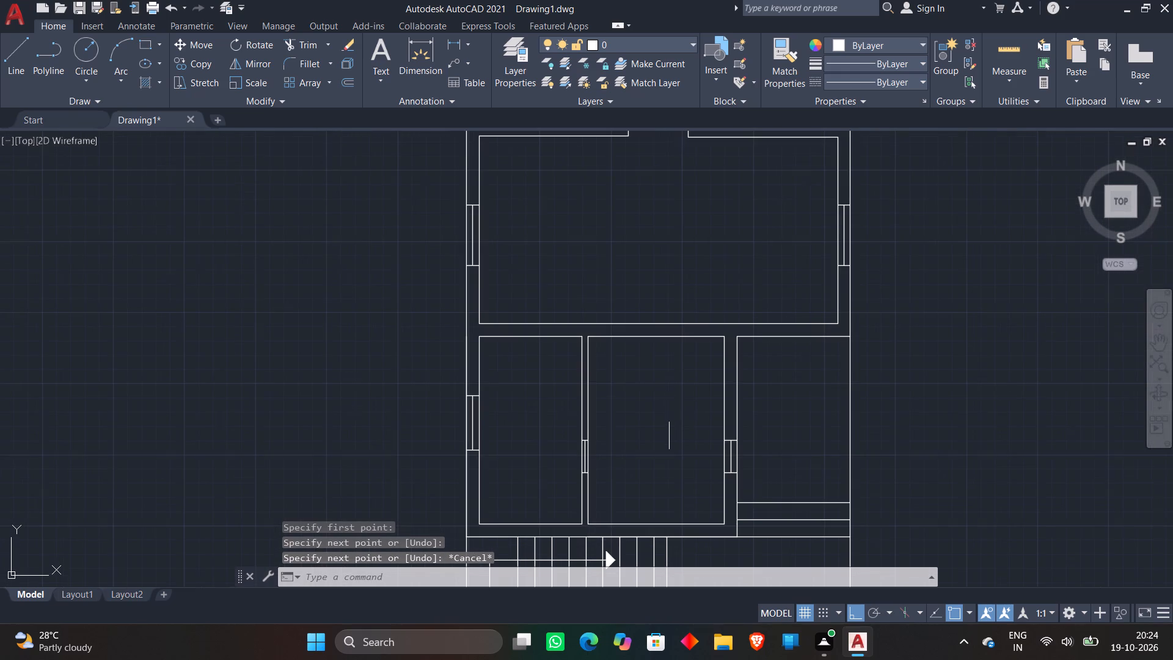
pyautogui.scroll(2, 577, 449)
pyautogui.write('TR')
pyautogui.press('space')
pyautogui.click(574, 474)
pyautogui.click(676, 464)
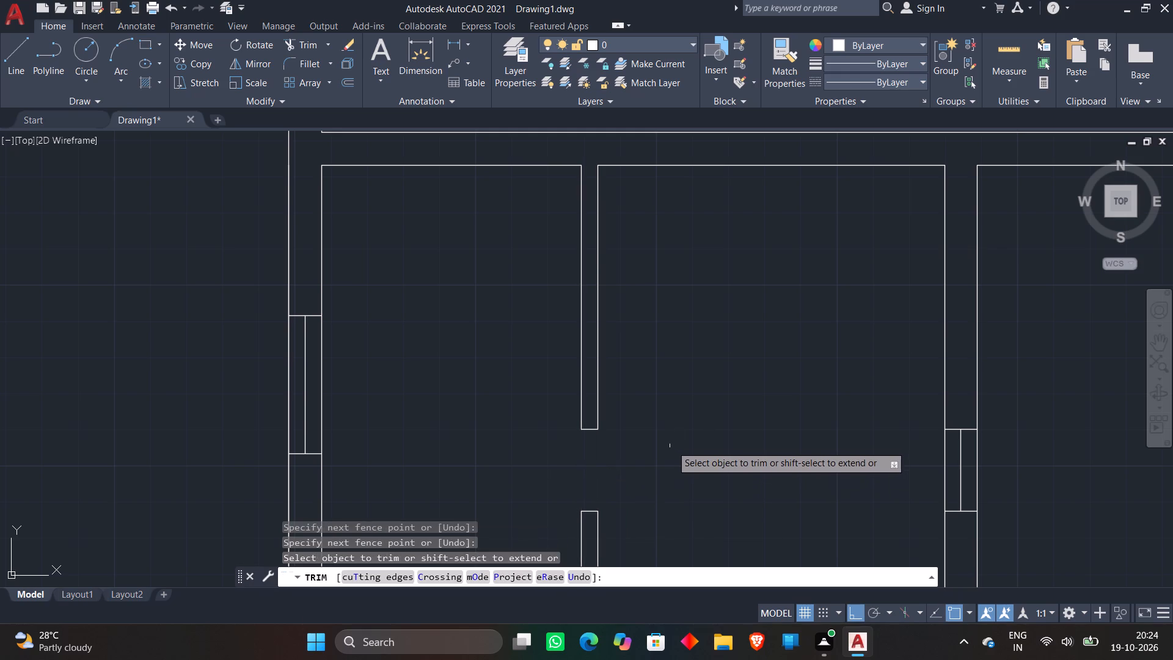
pyautogui.scroll(-3, 671, 440)
pyautogui.press('Escape')
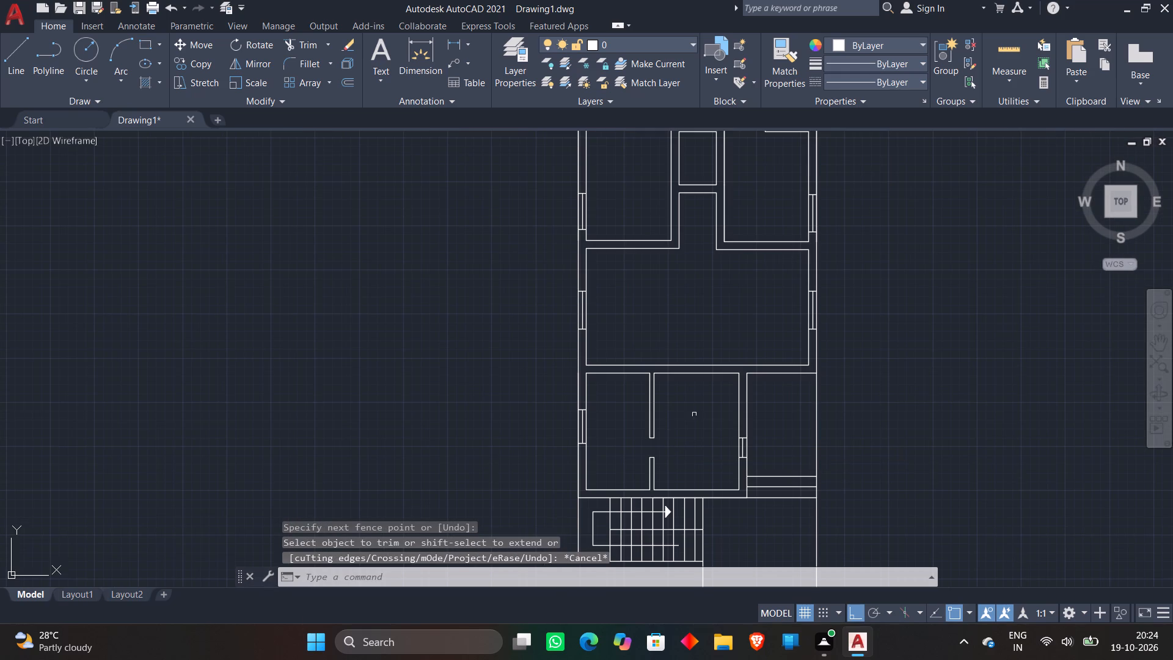
# Draw two vertical opening lines across the horizontal wall between the large middle room and the lower-middle room.
pyautogui.scroll(2, 701, 331)
pyautogui.scroll(-2, 701, 332)
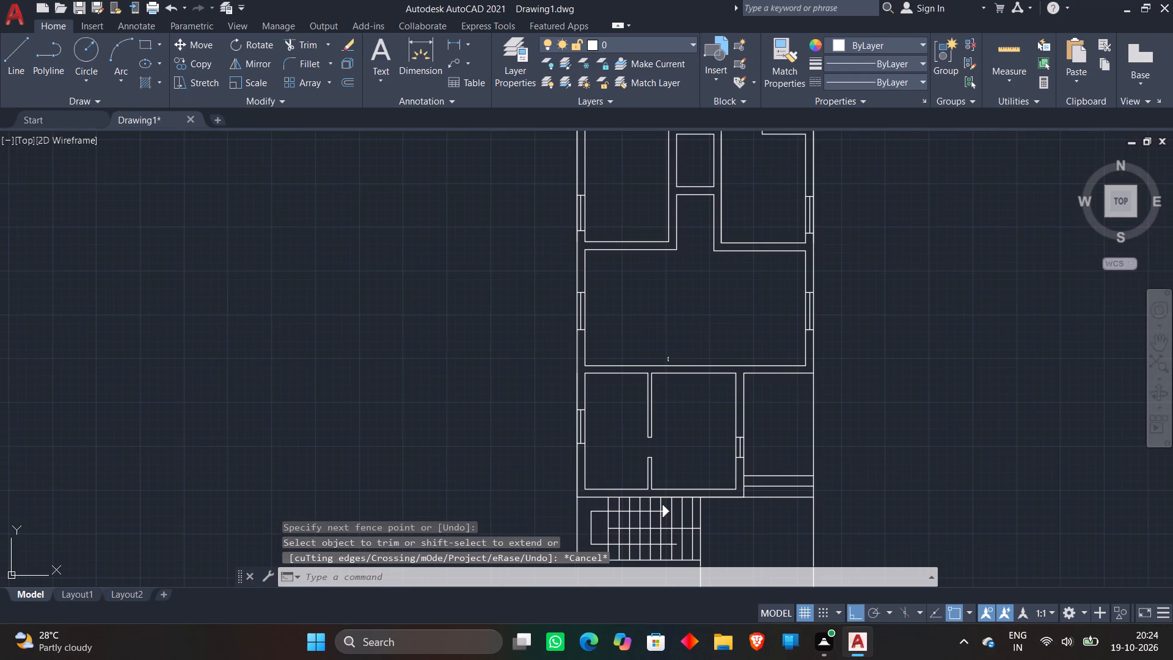
pyautogui.press('l')
pyautogui.press('Return')
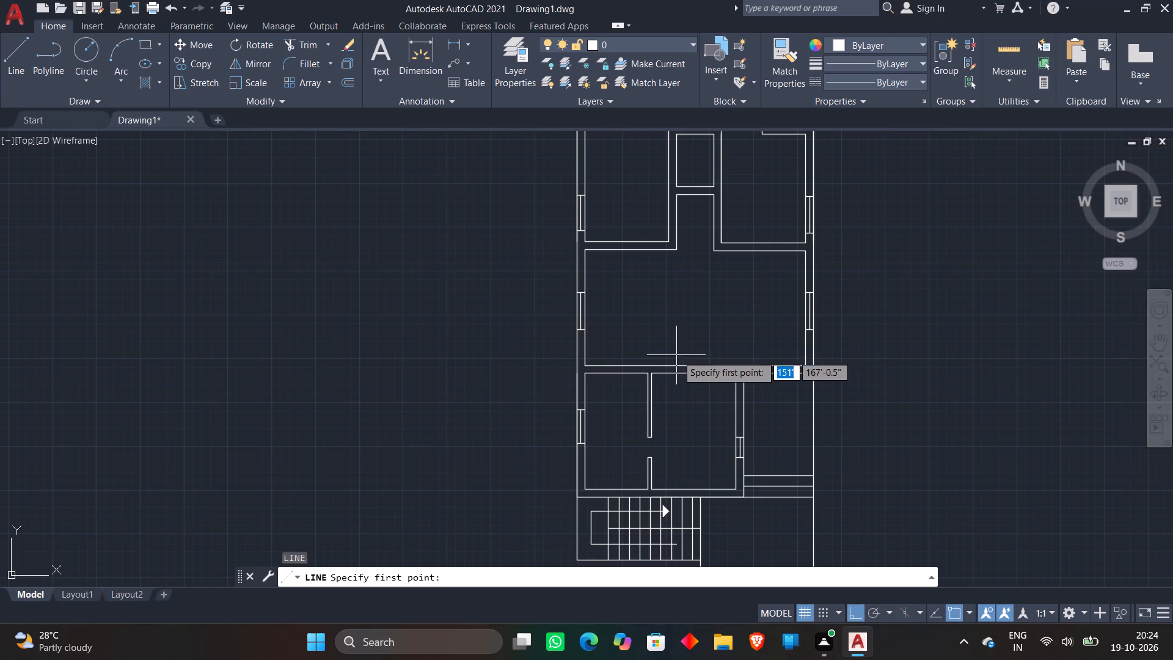
pyautogui.scroll(2, 677, 355)
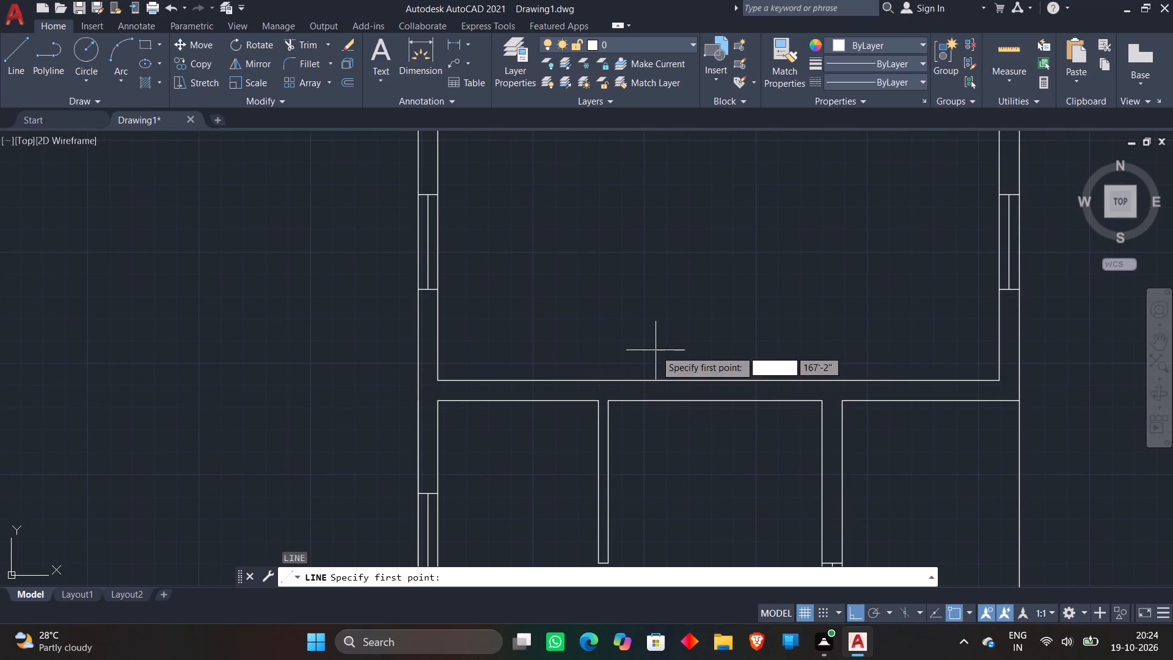
pyautogui.click(651, 357)
pyautogui.click(656, 434)
pyautogui.press('space')
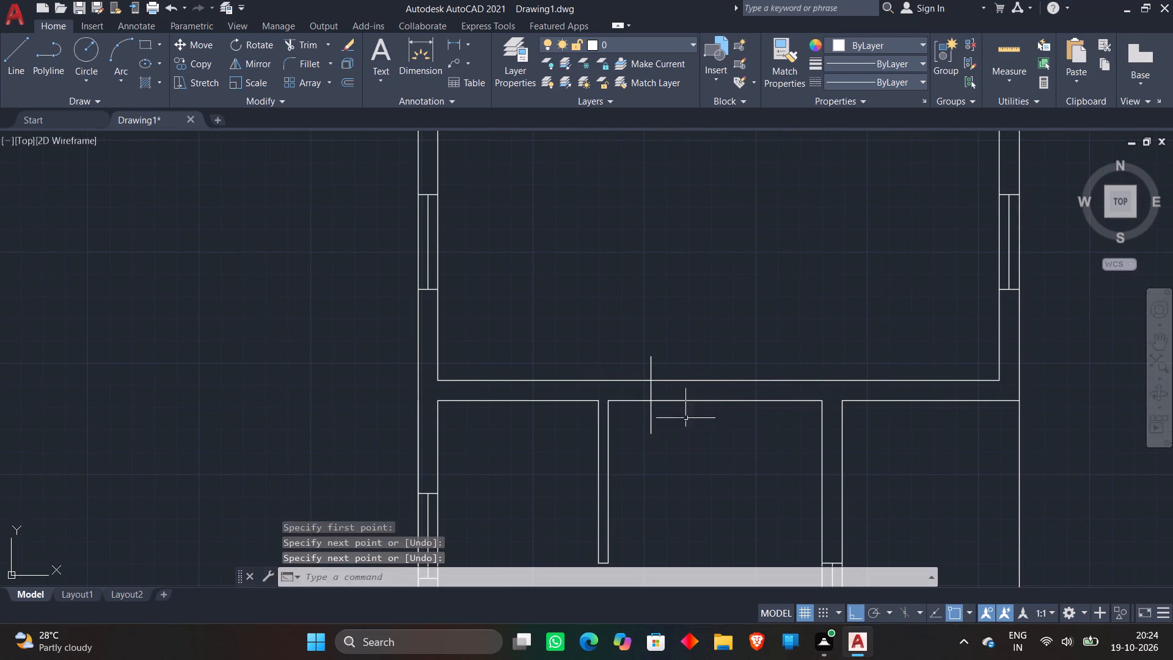
pyautogui.press('space')
pyautogui.click(766, 362)
pyautogui.click(766, 440)
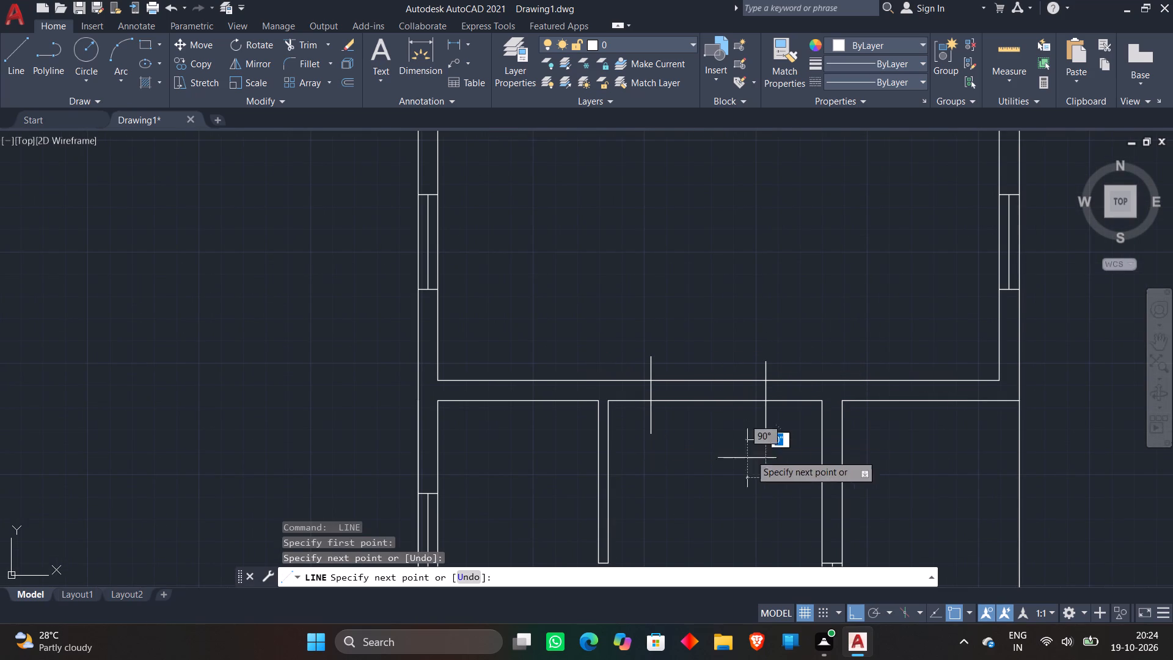
pyautogui.press('Escape')
# Trim the wall lines between the two opening lines below the large middle room, and trim the opening lines' overhanging ends.
pyautogui.write('TR')
pyautogui.press('space')
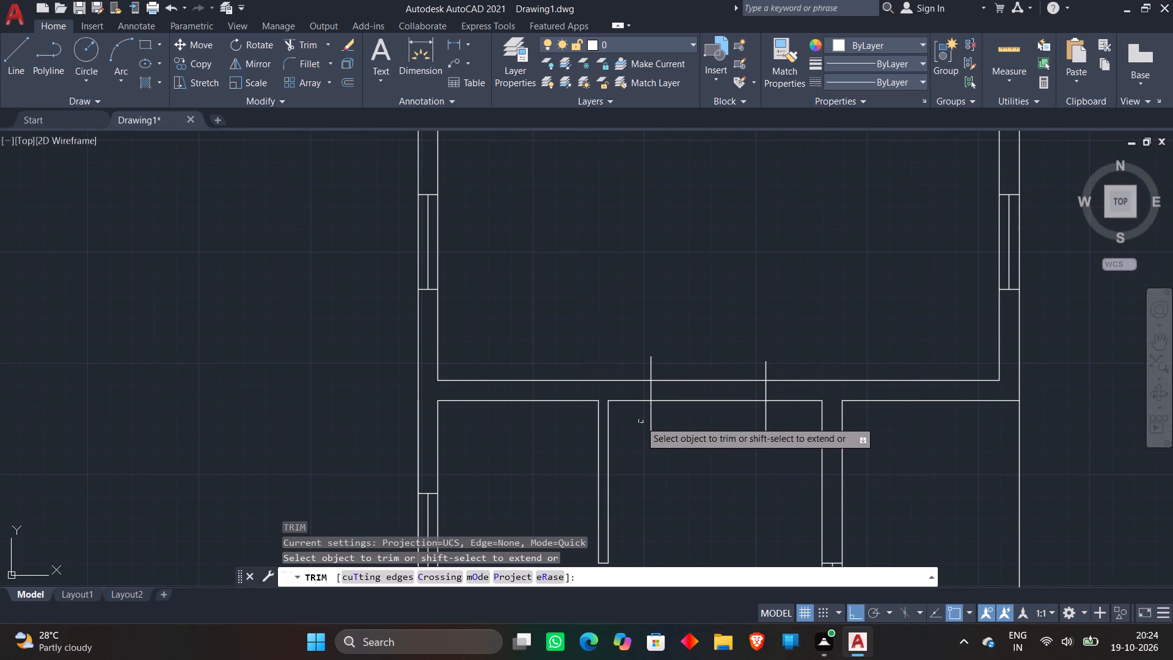
pyautogui.click(650, 419)
pyautogui.click(707, 354)
pyautogui.click(705, 431)
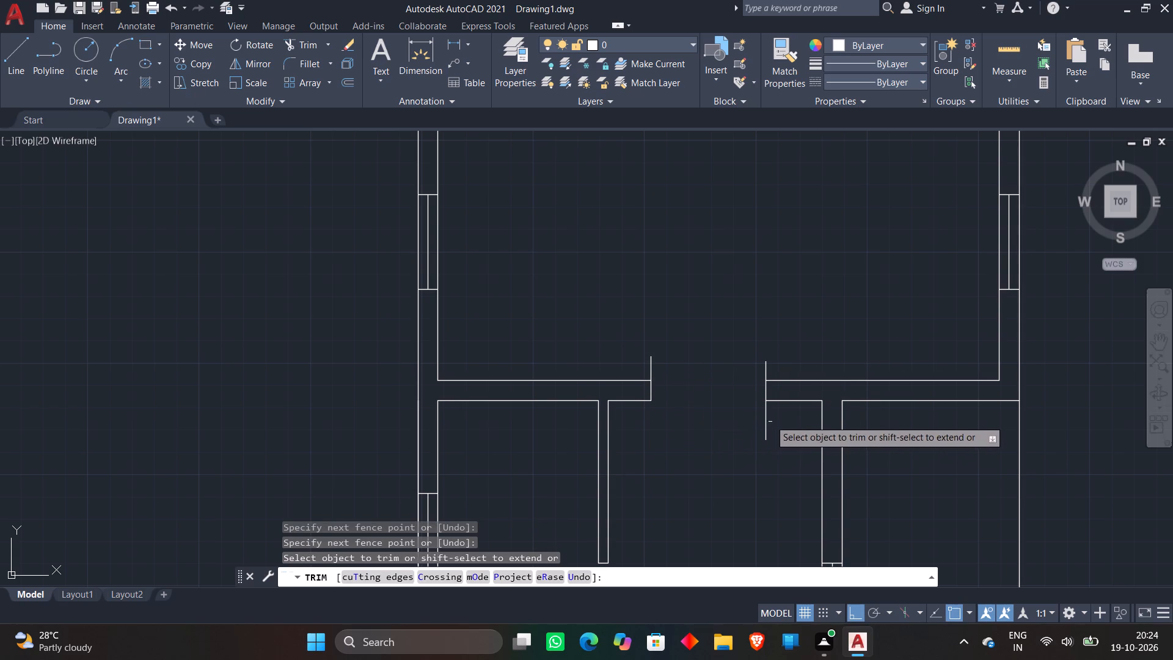
pyautogui.click(767, 421)
pyautogui.click(767, 365)
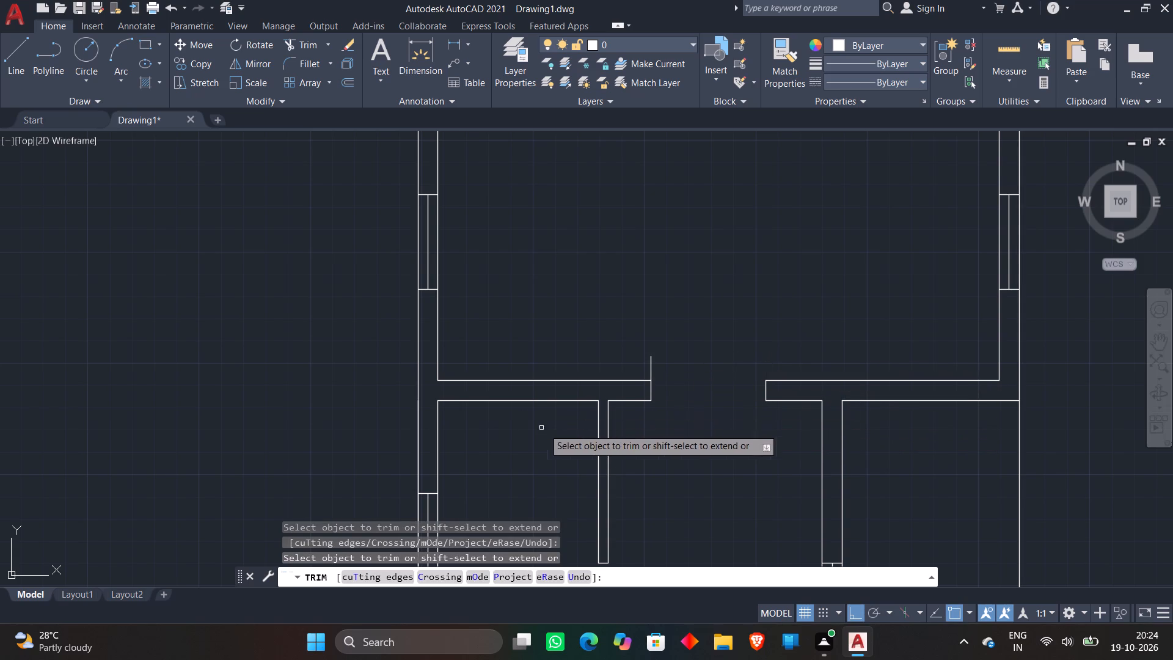
pyautogui.click(651, 369)
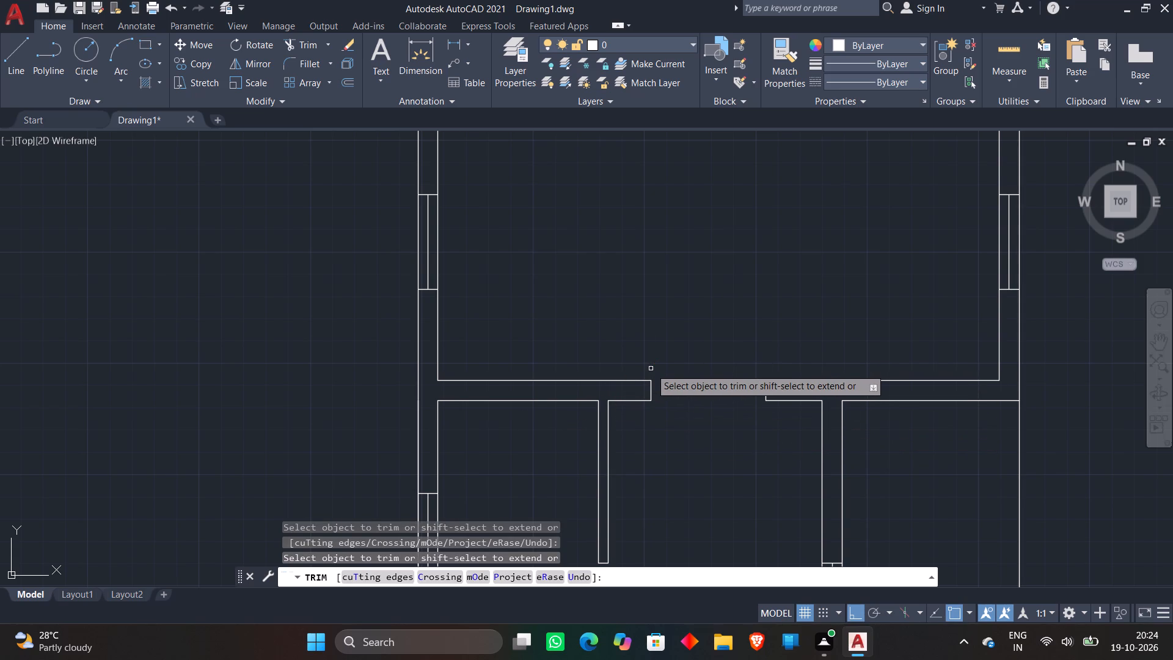
pyautogui.press('Escape')
# Offset the inner line of the large middle room's right-hand wall 2" into the room.
pyautogui.scroll(-3, 681, 353)
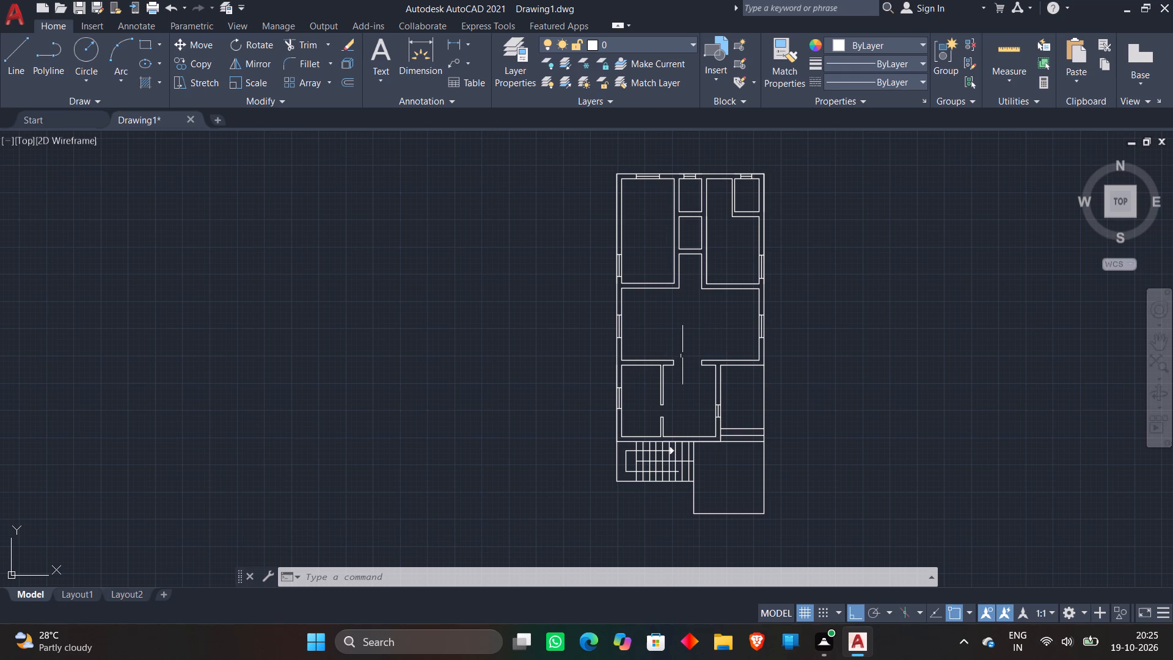
pyautogui.scroll(2, 692, 364)
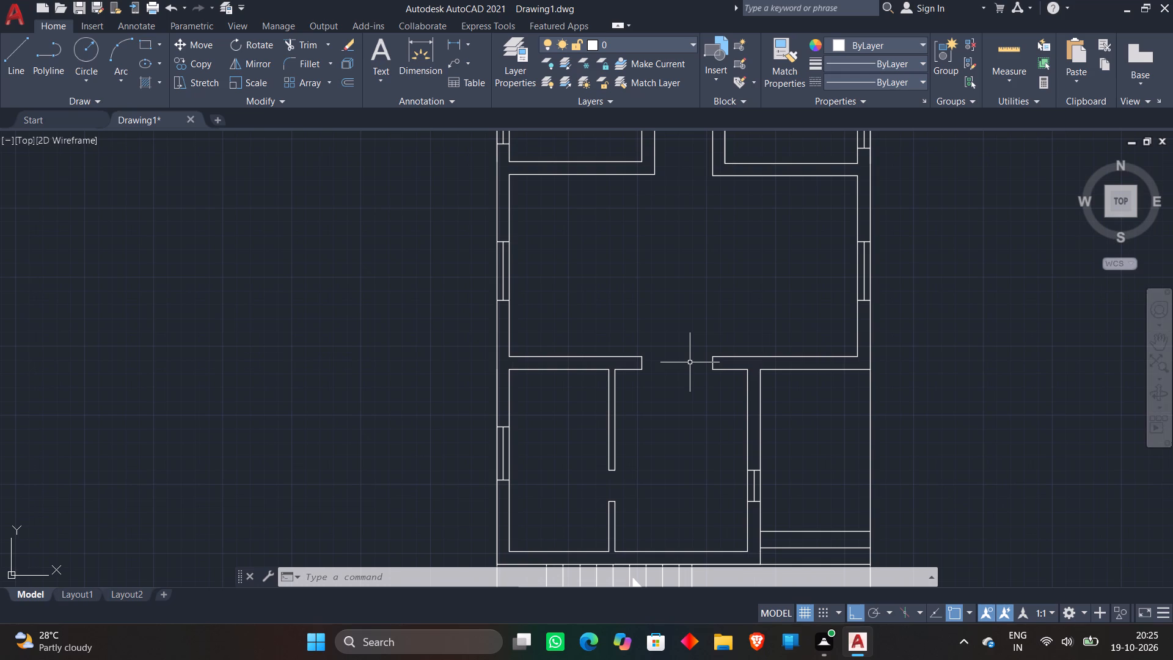
pyautogui.scroll(-1, 700, 356)
pyautogui.moveTo(700, 356); pyautogui.dragTo(627, 339, button='middle')
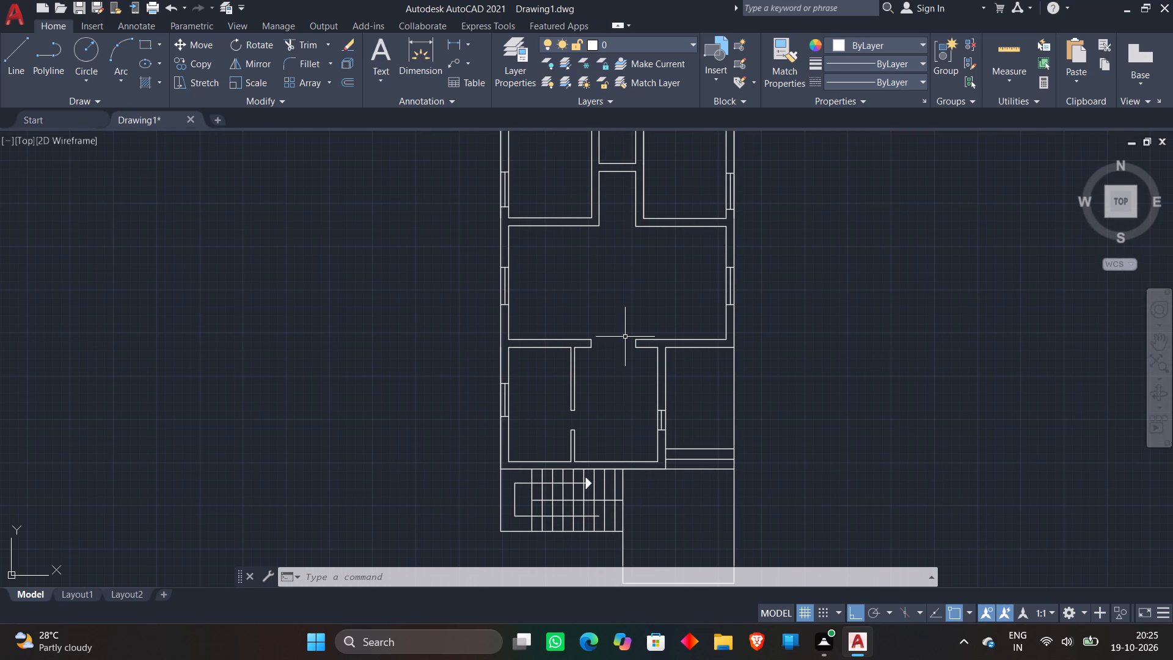
pyautogui.press('o')
pyautogui.press('Return')
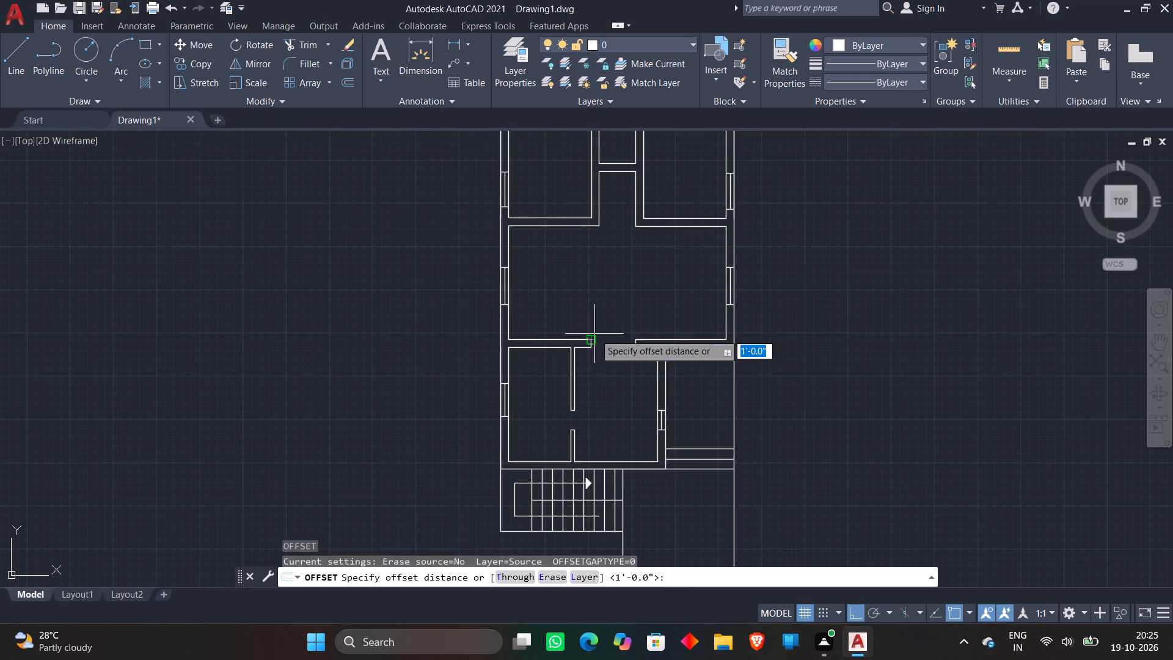
pyautogui.write('2"')
pyautogui.press('Return')
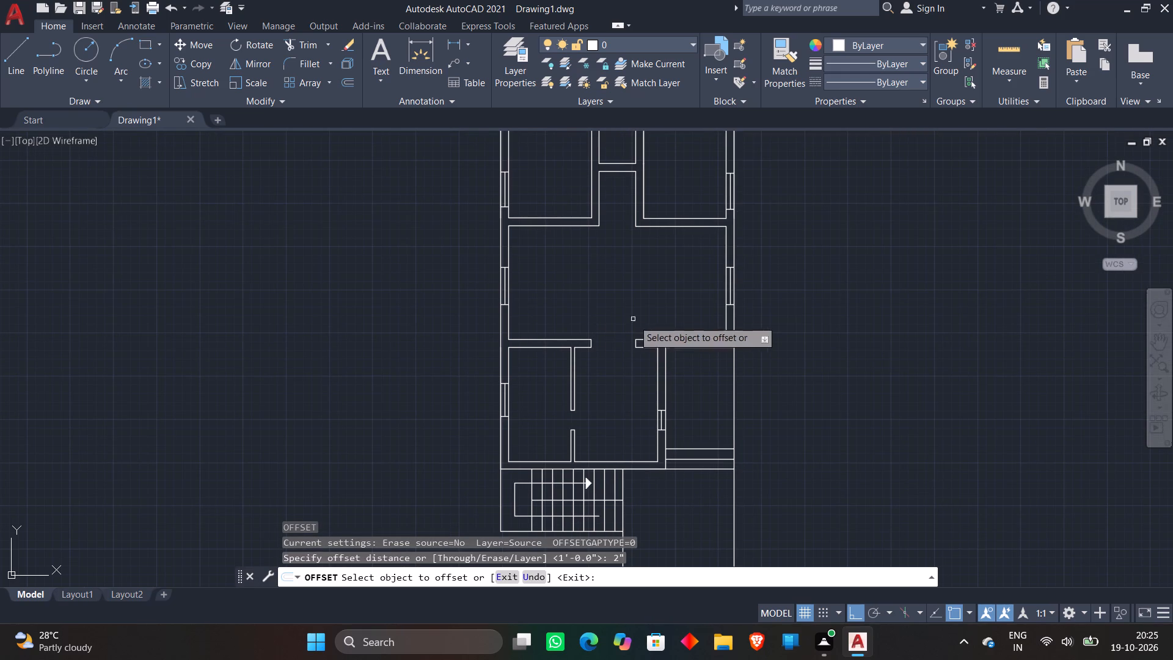
pyautogui.moveTo(671, 298); pyautogui.dragTo(560, 314, button='middle')
pyautogui.scroll(2, 607, 331)
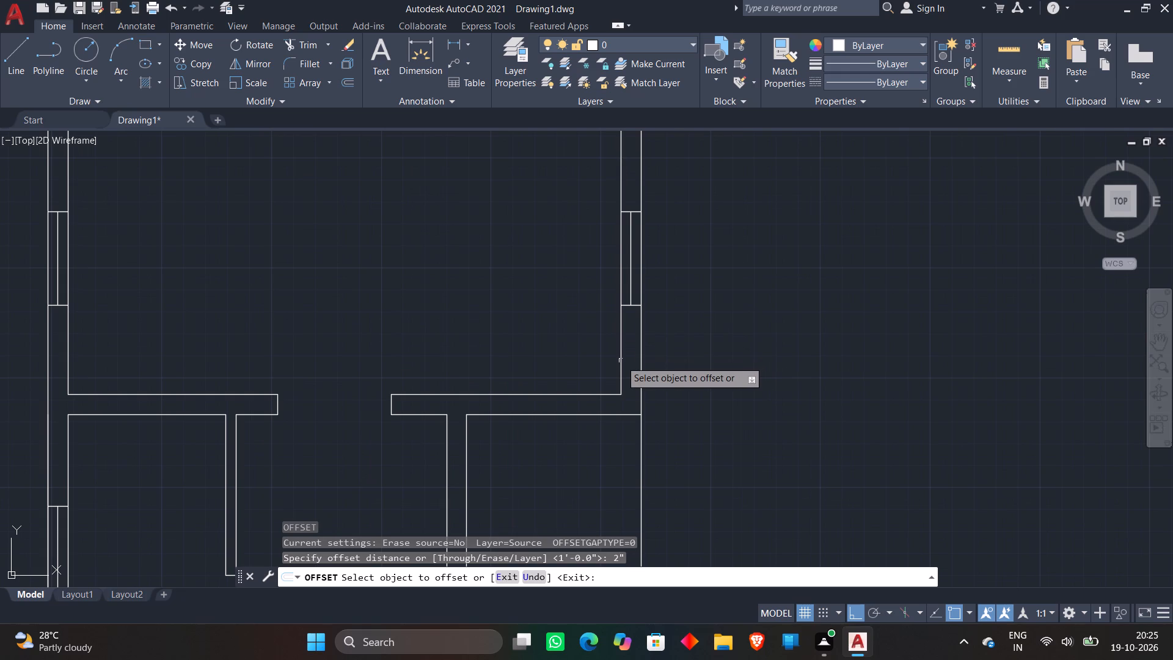
pyautogui.click(621, 361)
pyautogui.click(546, 356)
# Offset the upper-right room's right wall line and the upper-left room's bottom wall line 2" inward.
pyautogui.scroll(-2, 541, 307)
pyautogui.moveTo(425, 259); pyautogui.dragTo(424, 280, button='middle')
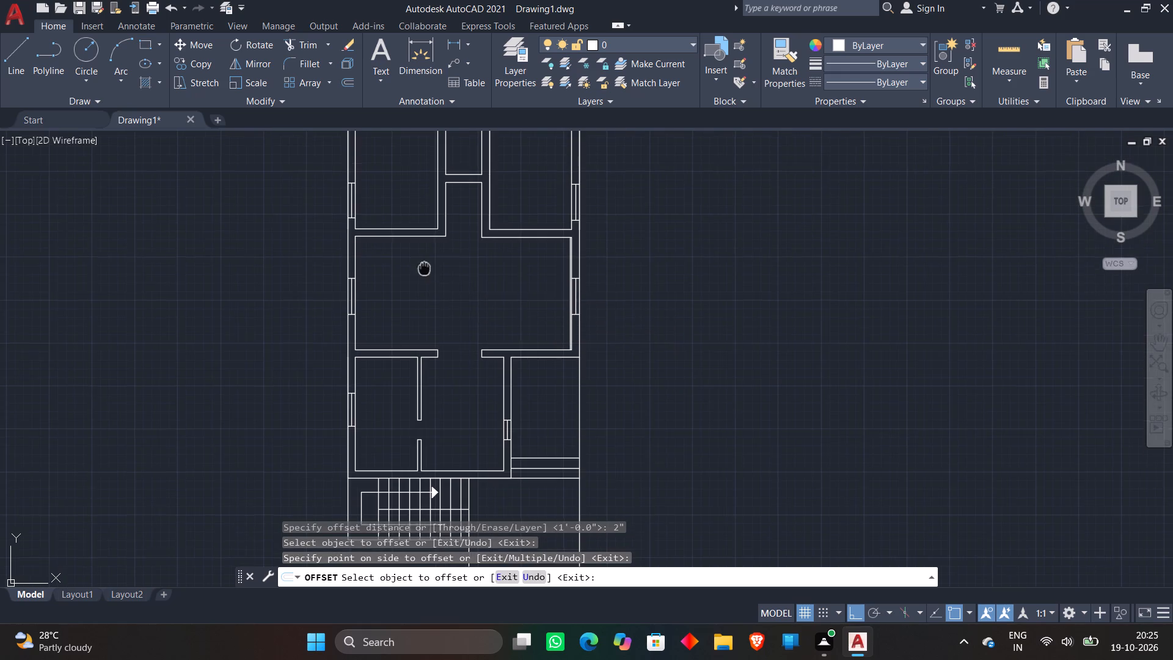
pyautogui.moveTo(424, 280); pyautogui.dragTo(423, 373, button='middle')
pyautogui.scroll(2, 534, 323)
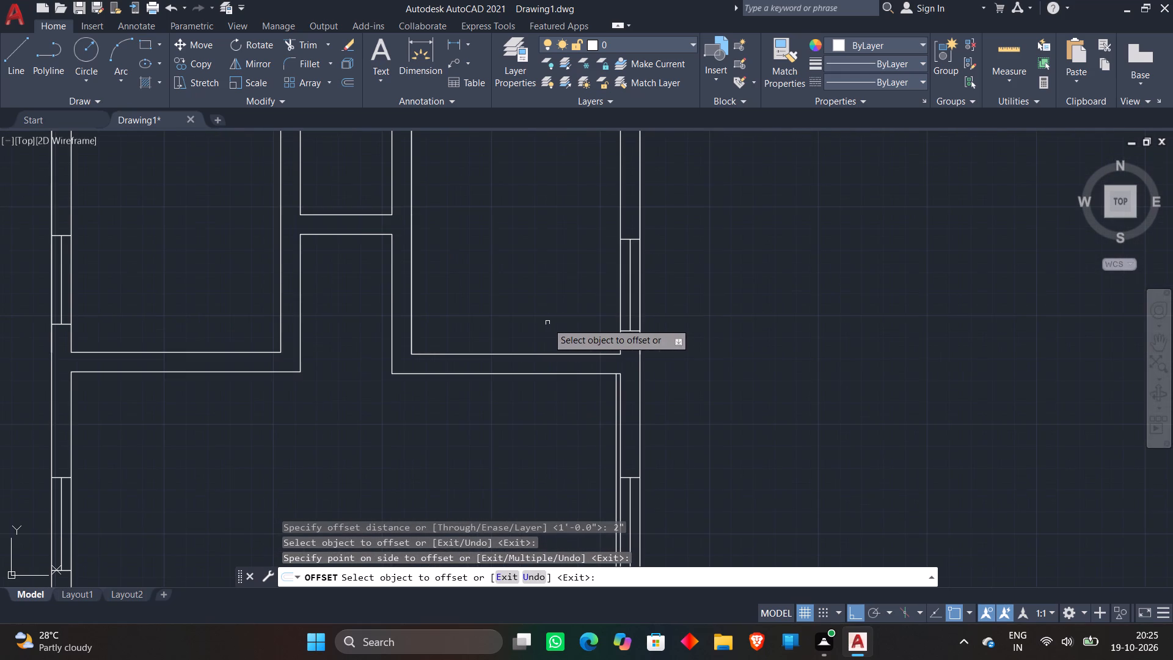
pyautogui.click(619, 343)
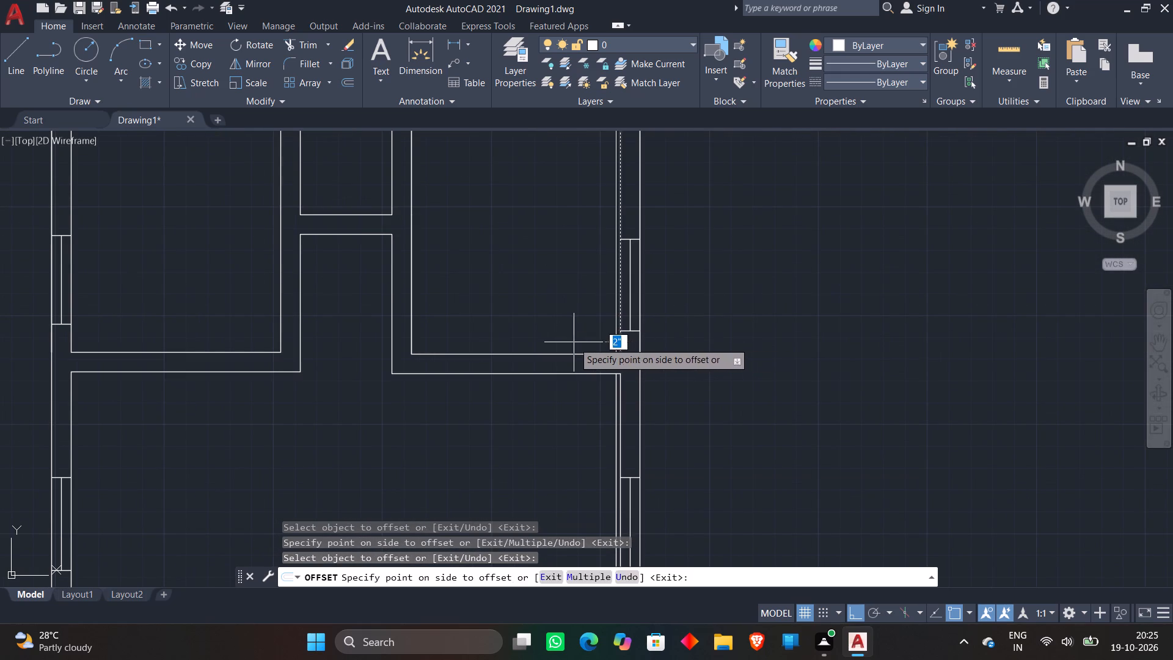
pyautogui.click(574, 342)
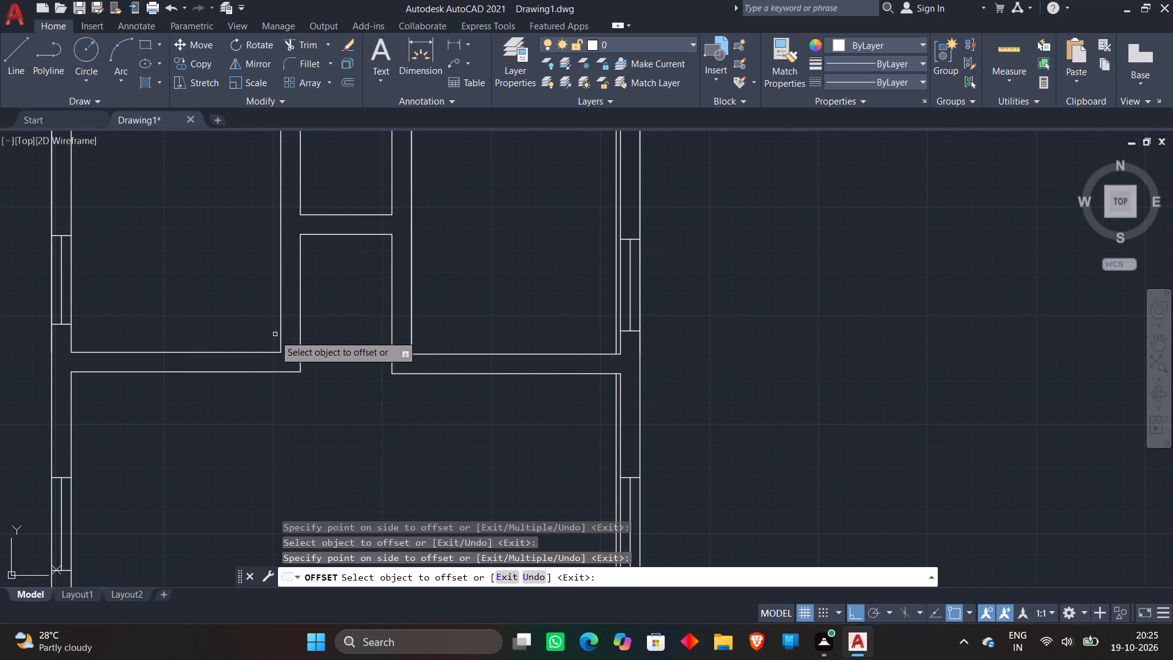
pyautogui.click(233, 351)
pyautogui.click(236, 325)
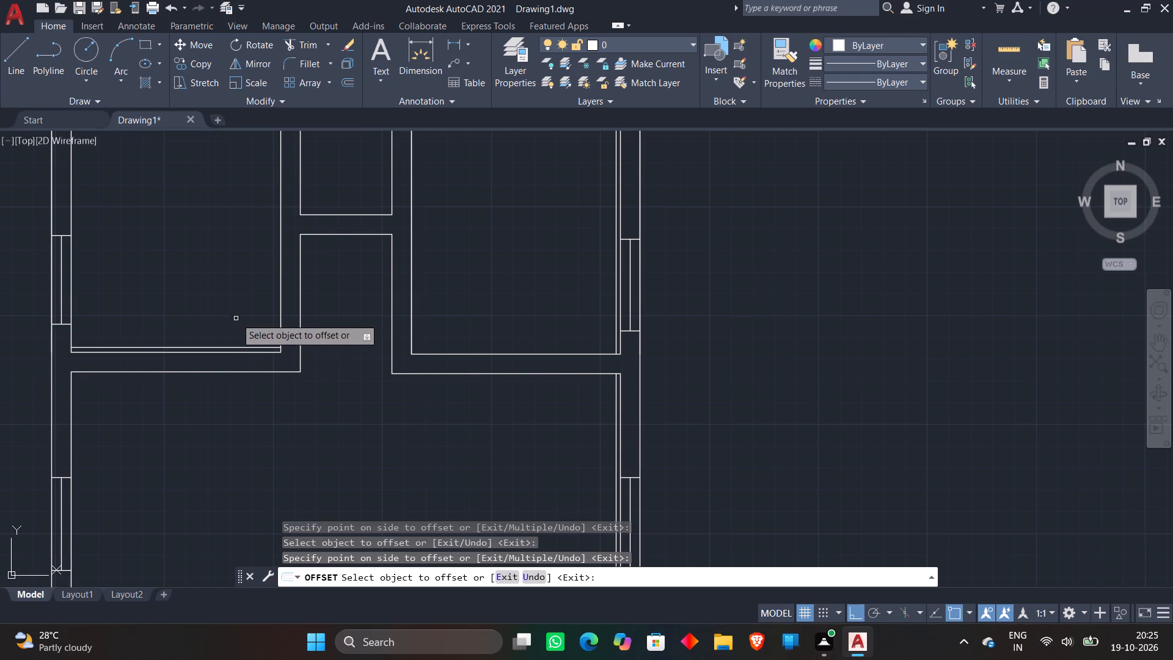
# Offset the topmost small middle room's bottom line and the small top-right room's top line 2" inward.
pyautogui.scroll(-1, 245, 280)
pyautogui.moveTo(245, 281); pyautogui.dragTo(230, 507, button='middle')
pyautogui.scroll(2, 256, 365)
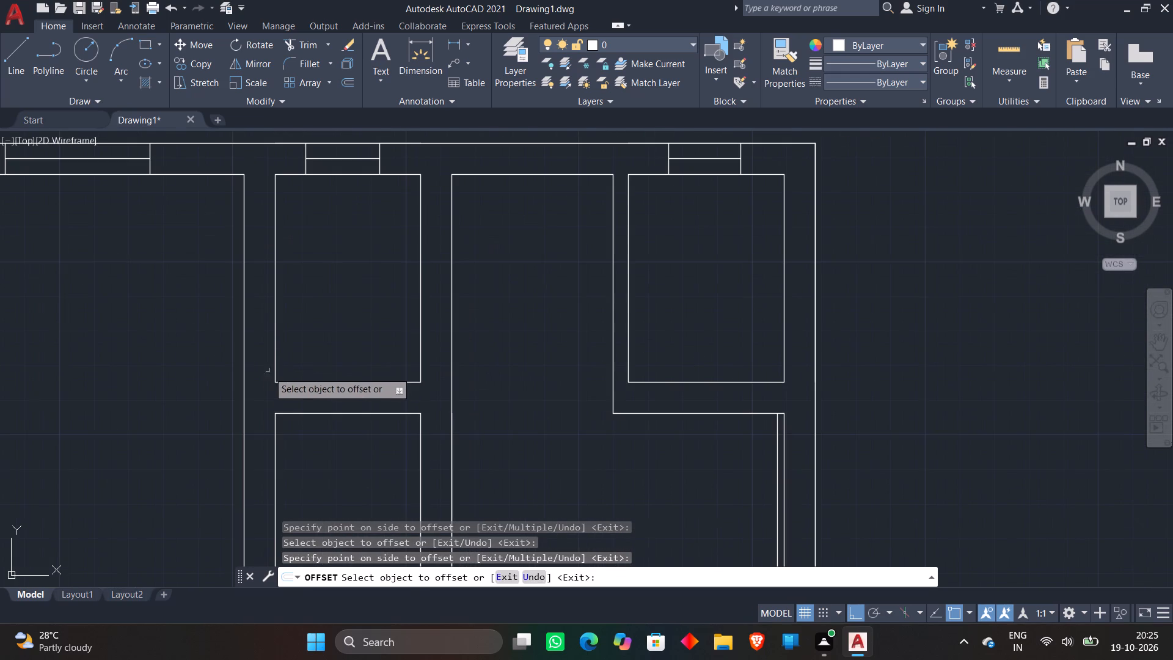
pyautogui.click(291, 383)
pyautogui.click(293, 343)
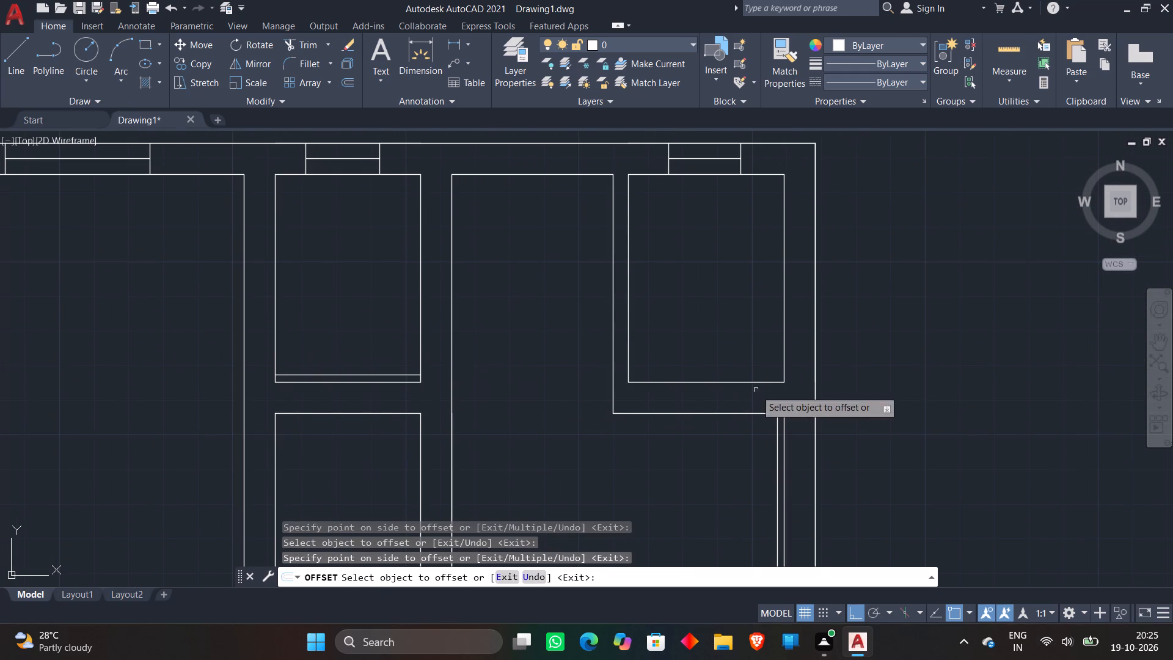
pyautogui.click(652, 174)
pyautogui.click(650, 223)
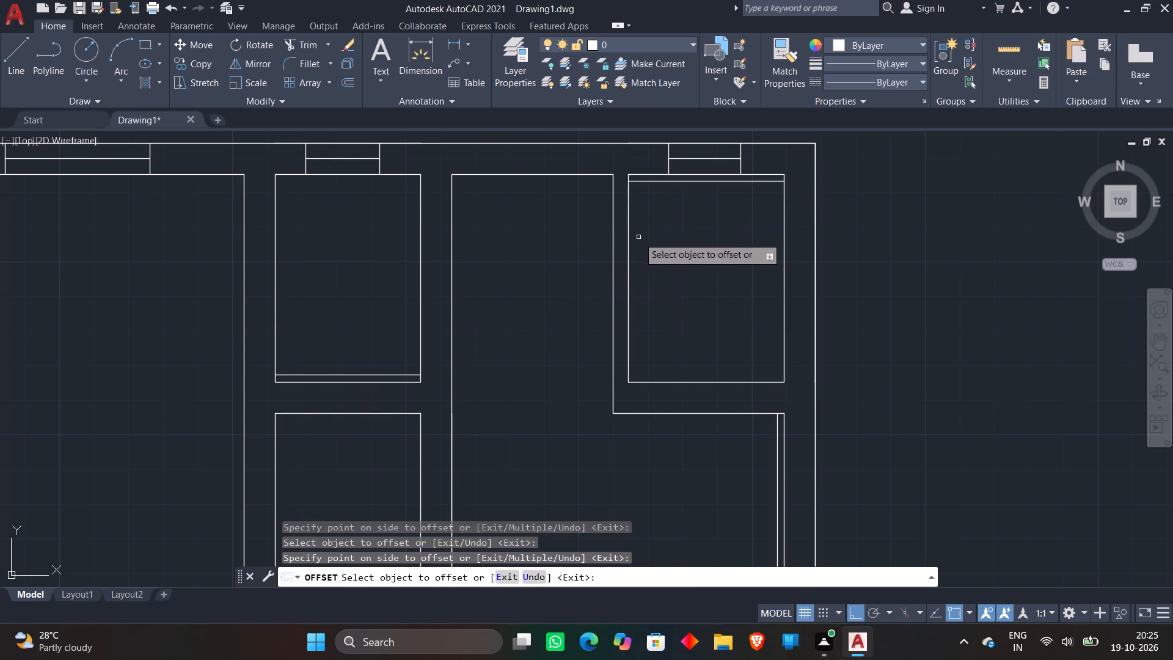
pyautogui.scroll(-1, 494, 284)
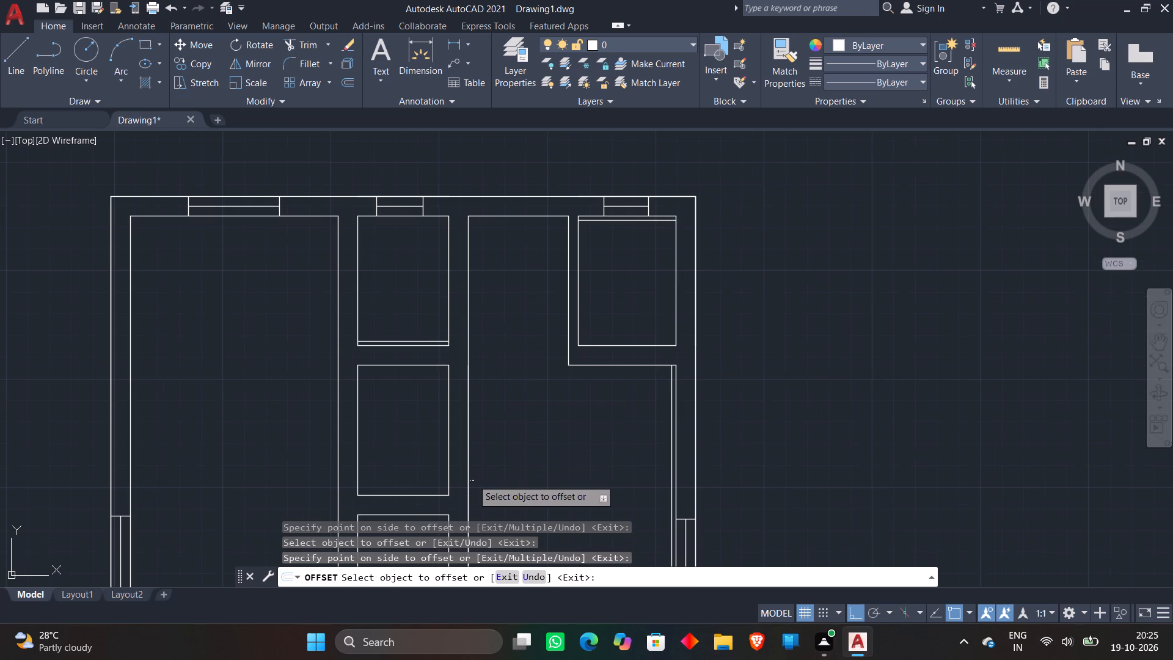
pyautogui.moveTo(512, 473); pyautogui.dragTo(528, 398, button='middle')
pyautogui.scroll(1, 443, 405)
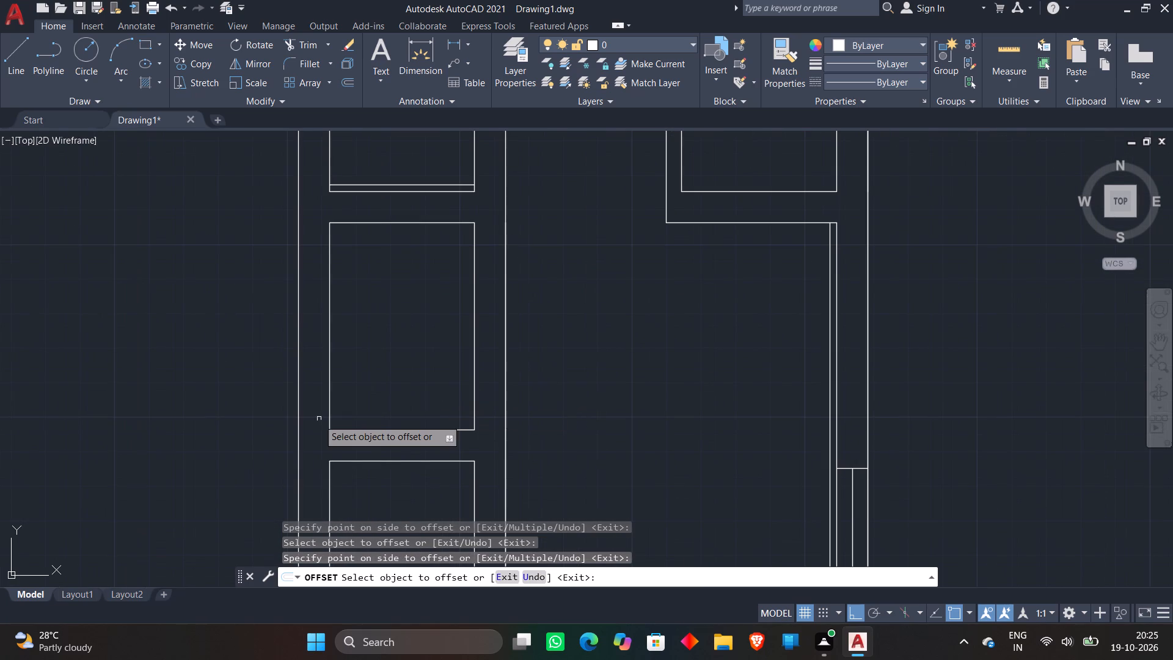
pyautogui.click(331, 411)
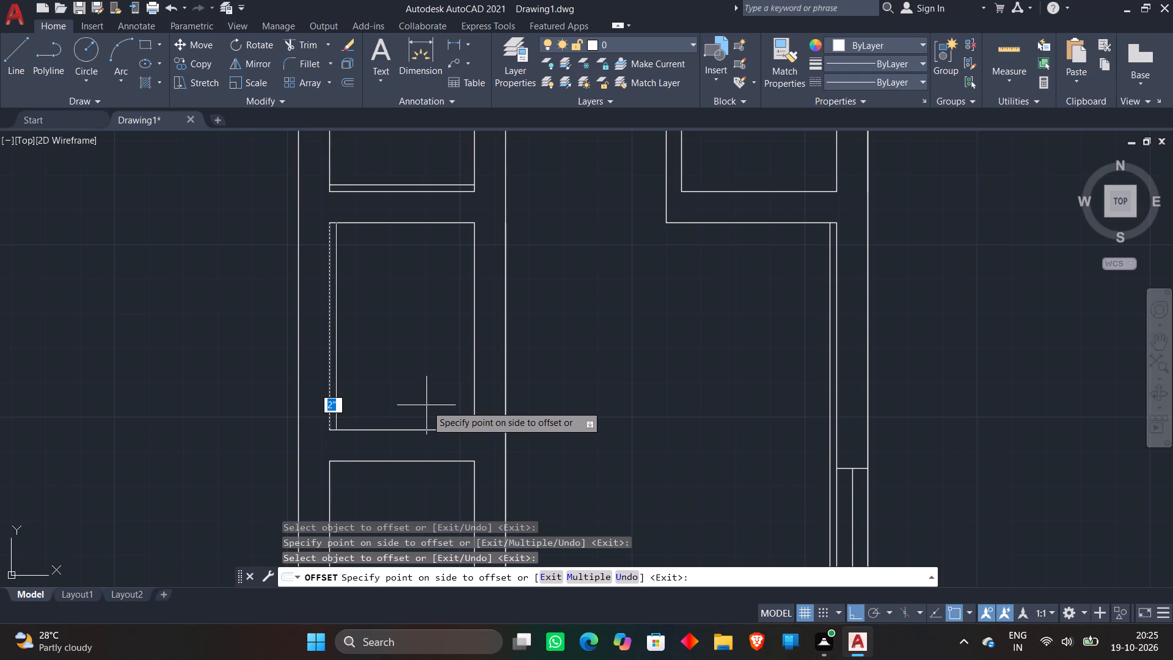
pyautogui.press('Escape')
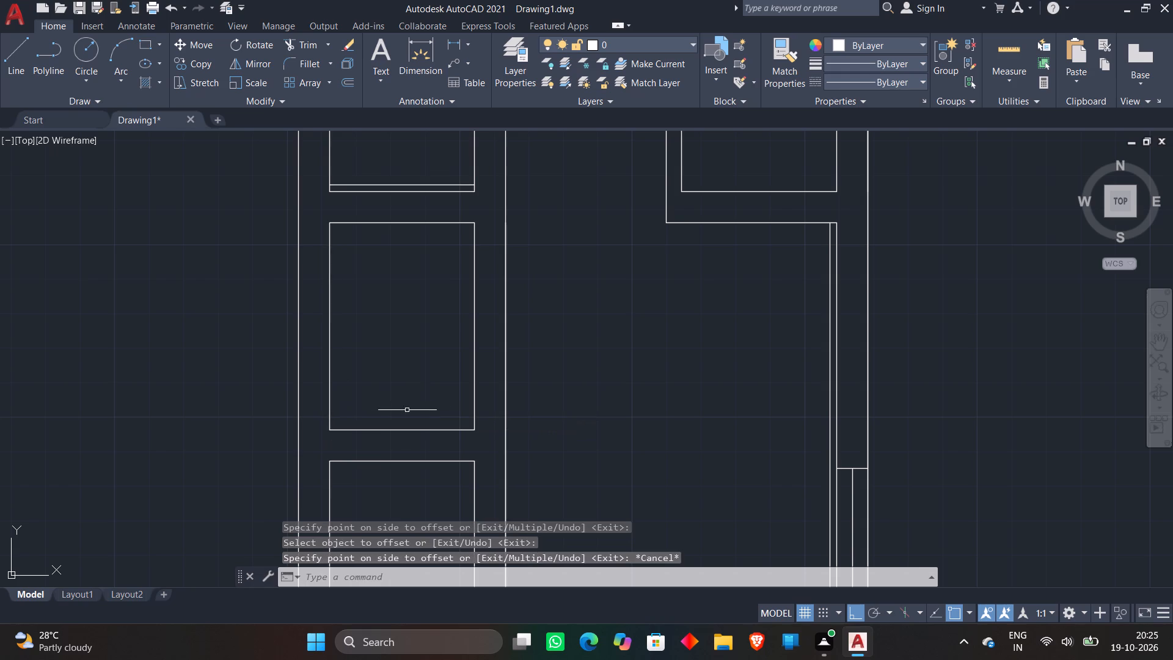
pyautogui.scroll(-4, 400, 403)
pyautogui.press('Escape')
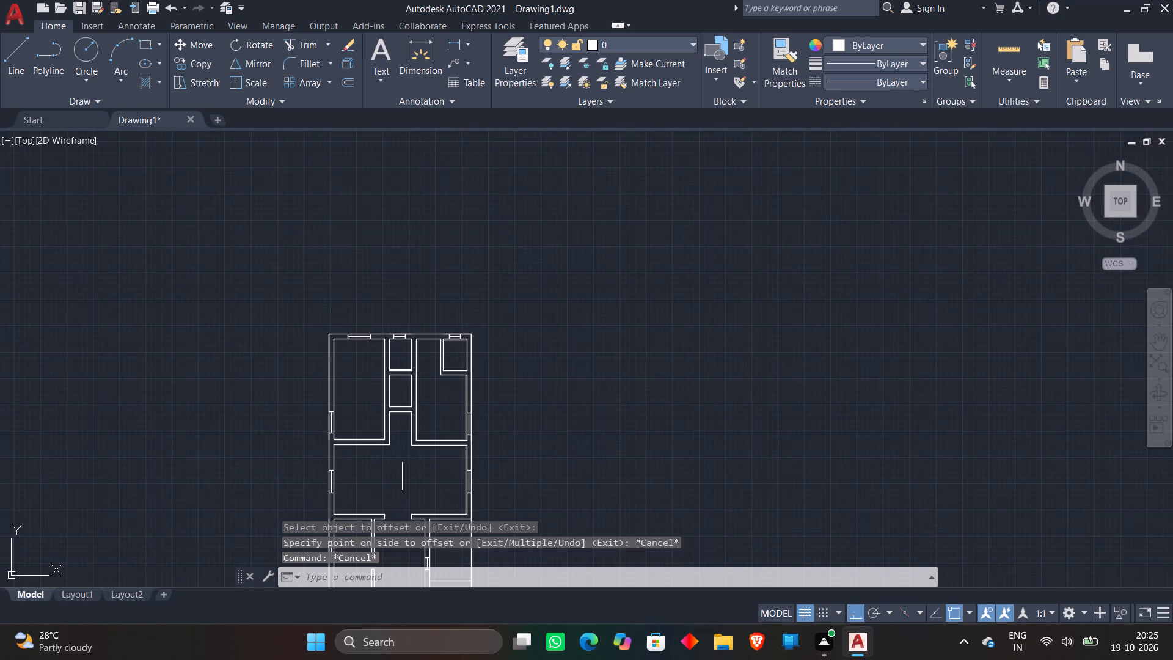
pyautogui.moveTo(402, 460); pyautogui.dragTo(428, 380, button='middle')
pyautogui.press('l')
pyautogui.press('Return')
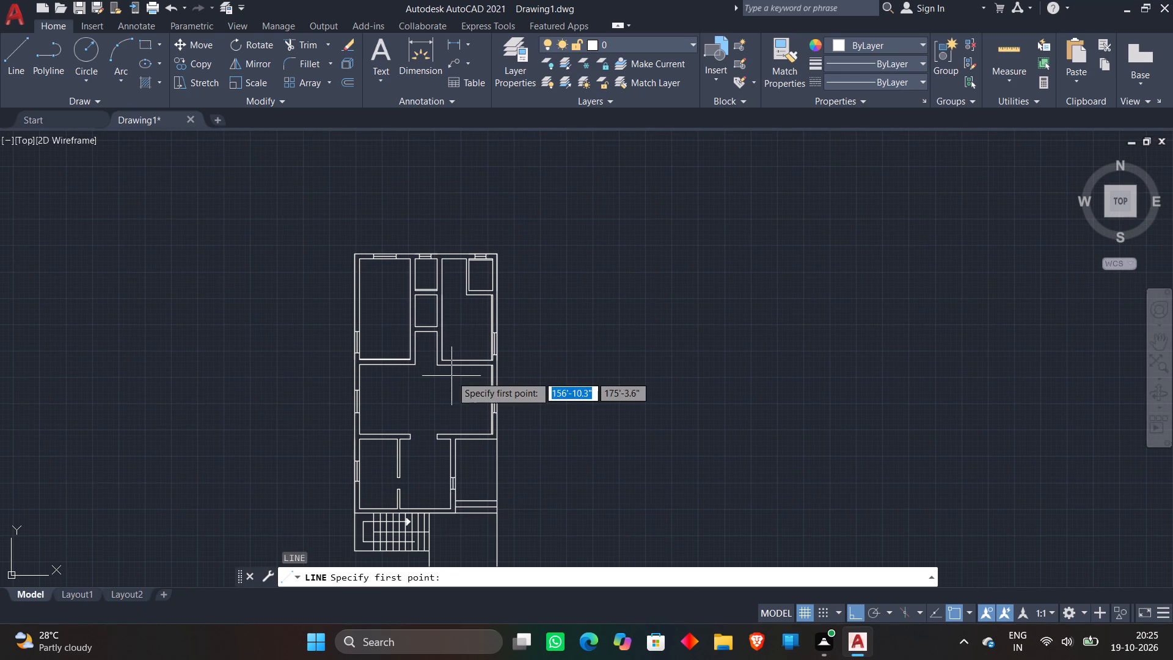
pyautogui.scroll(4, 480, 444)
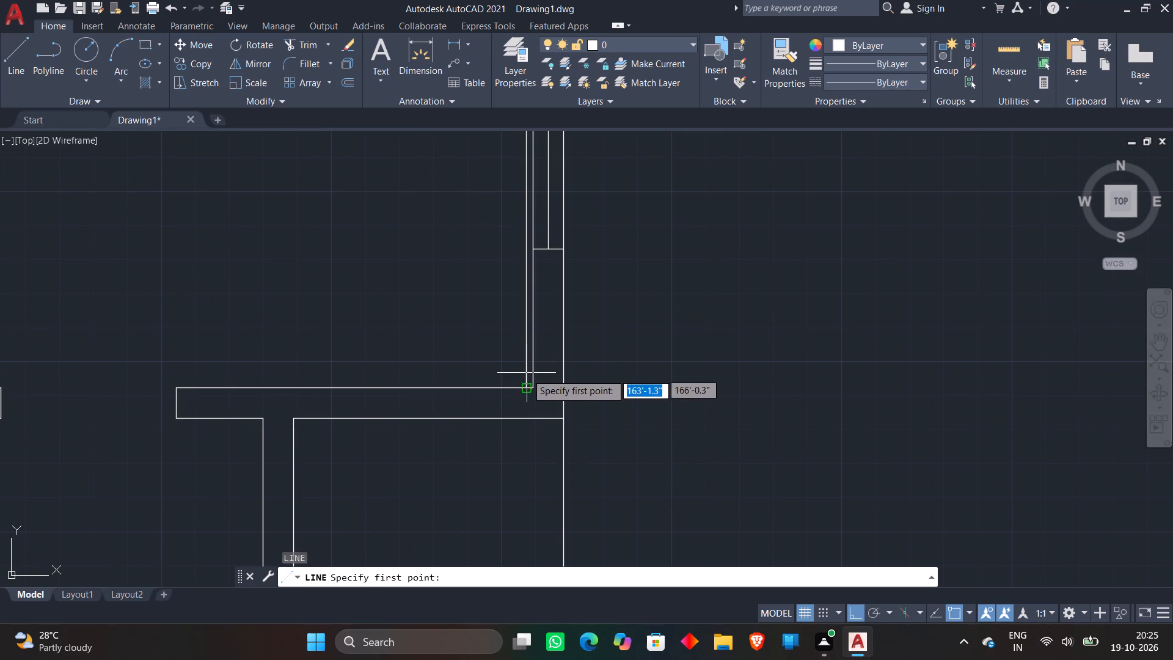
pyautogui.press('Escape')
# Extend the 2" offset lines in the large middle room and upper-right room downward across the walls below them.
pyautogui.write('EX')
pyautogui.press('space')
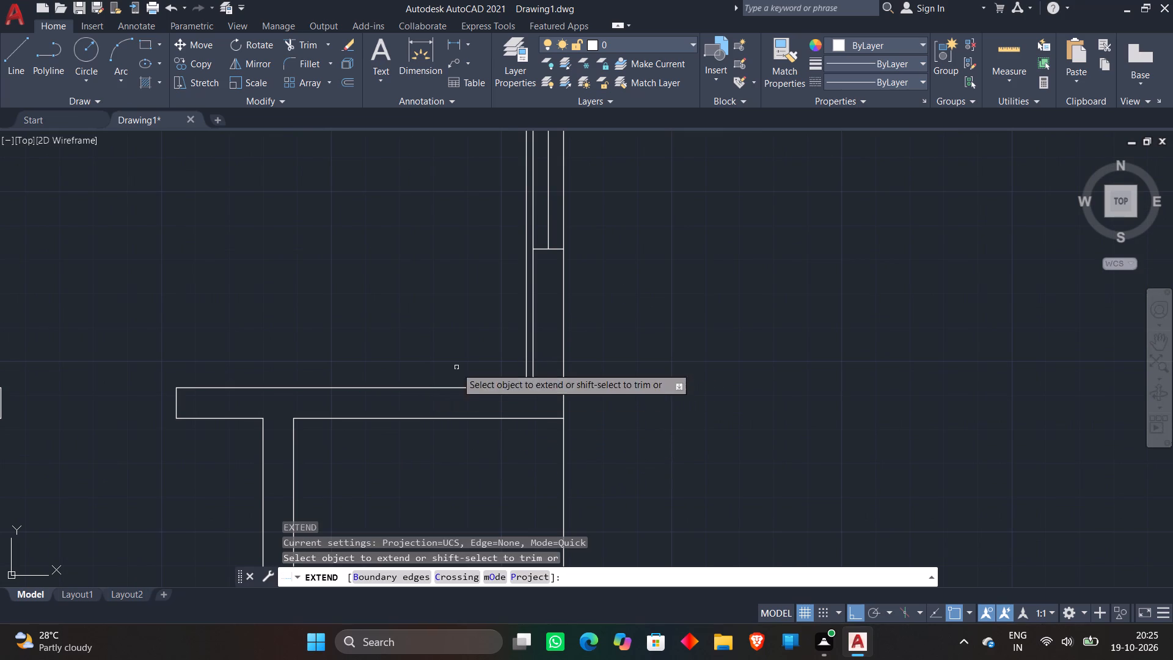
pyautogui.click(527, 372)
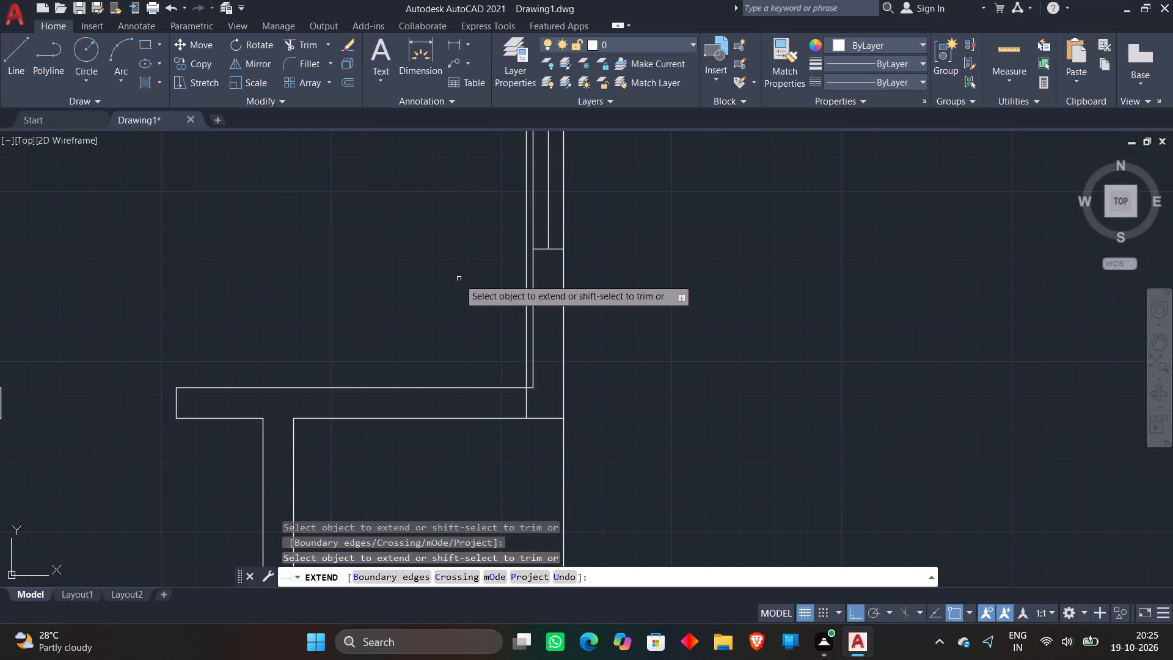
pyautogui.scroll(-2, 458, 282)
pyautogui.moveTo(455, 285); pyautogui.dragTo(470, 477, button='middle')
pyautogui.scroll(2, 502, 293)
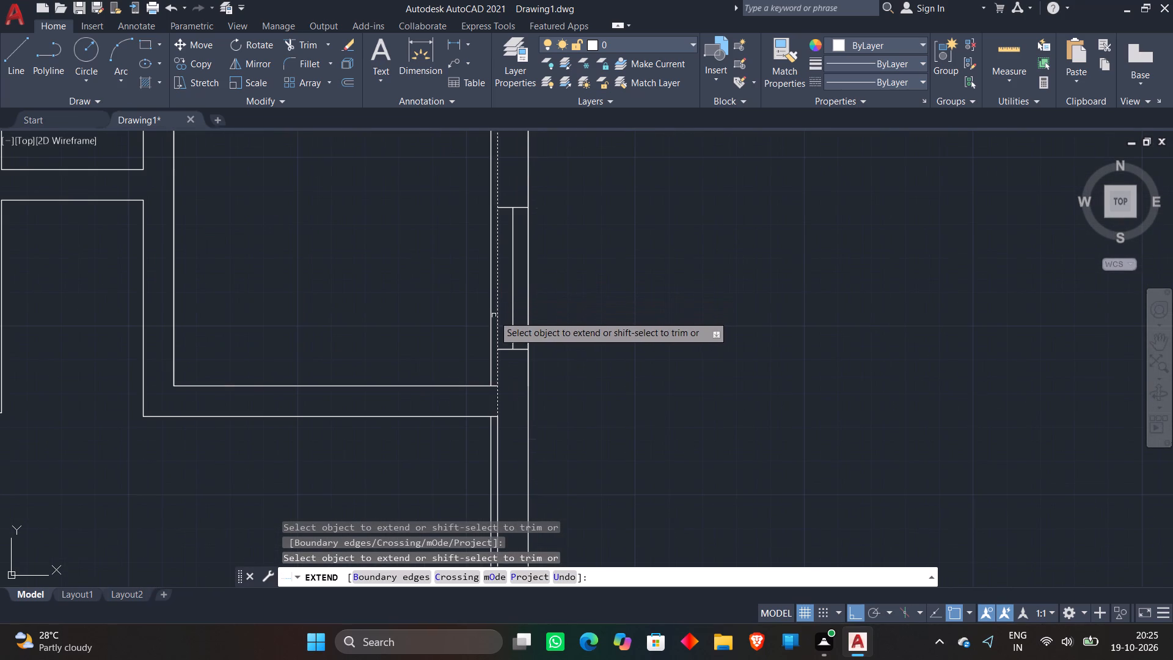
pyautogui.click(491, 325)
# Extend the upper-left room's offset line rightward and both small top rooms' offset lines leftward across their adjoining walls.
pyautogui.scroll(-2, 469, 317)
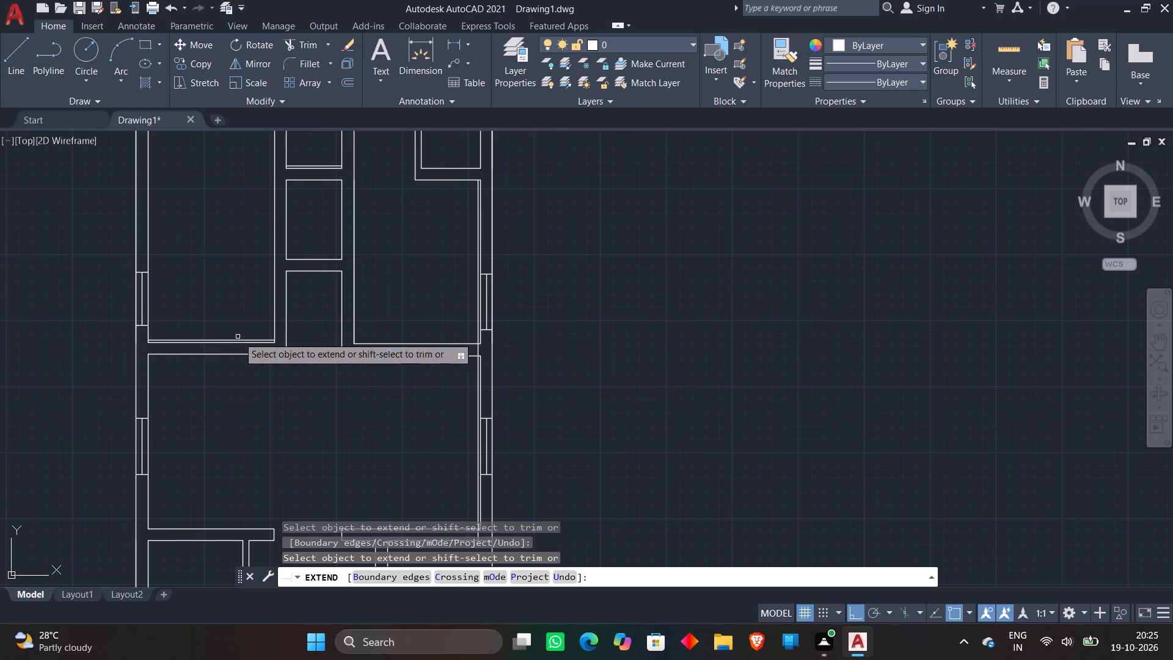
pyautogui.click(258, 339)
pyautogui.moveTo(256, 268); pyautogui.dragTo(281, 497, button='middle')
pyautogui.scroll(2, 340, 396)
pyautogui.click(318, 394)
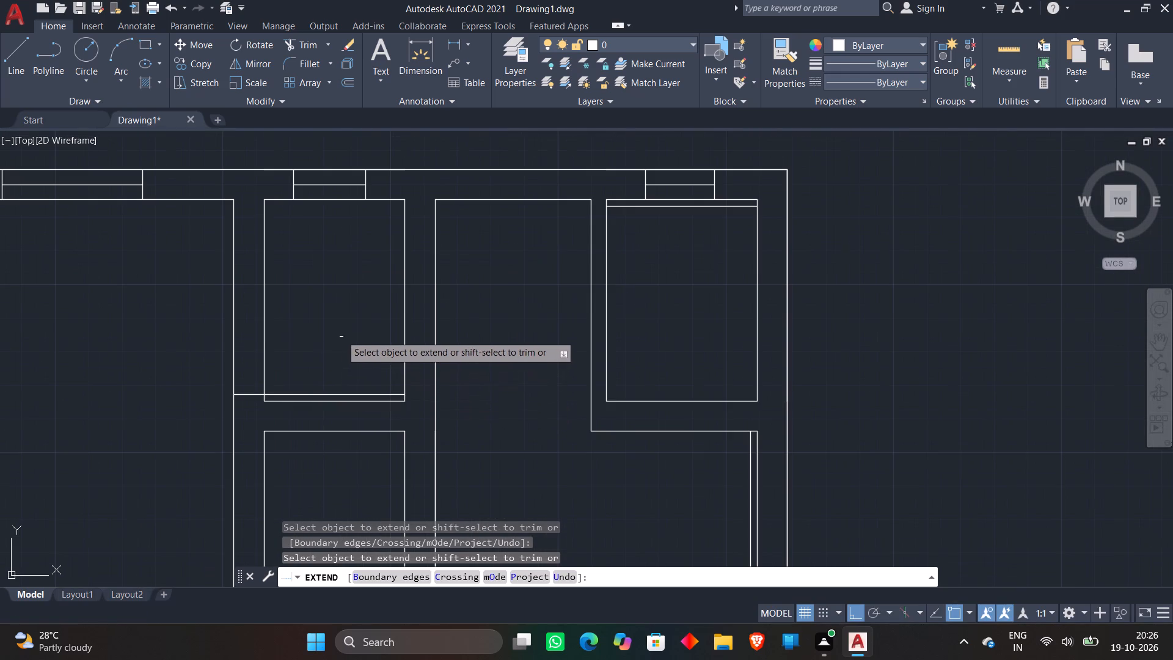
pyautogui.scroll(-2, 342, 335)
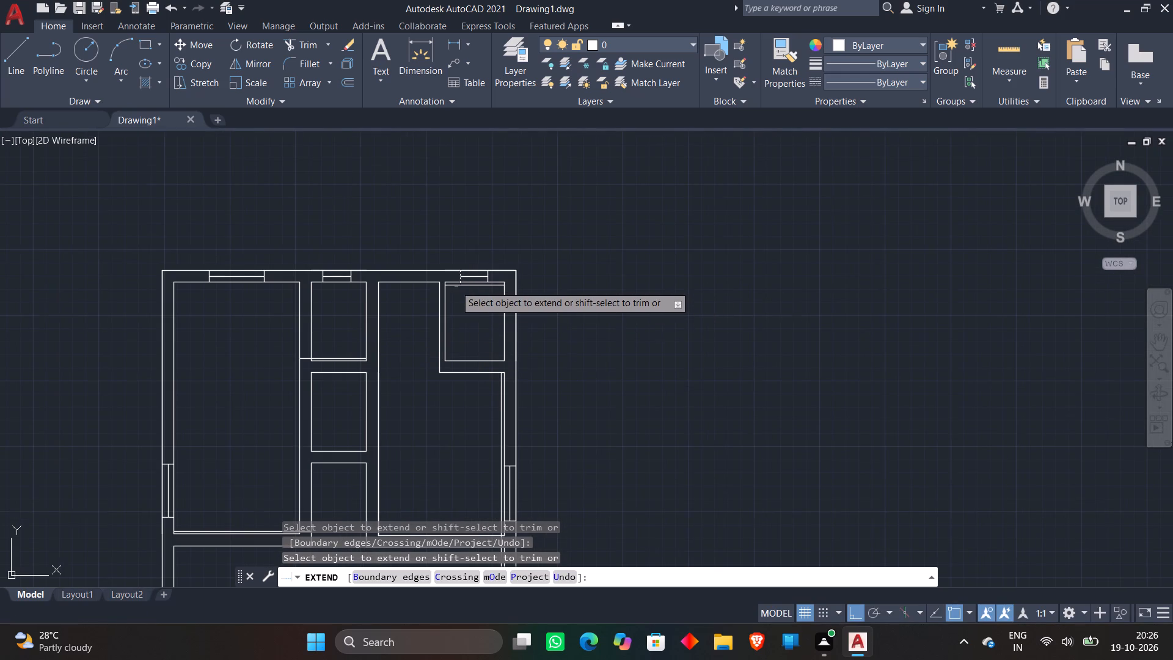
pyautogui.scroll(2, 455, 286)
pyautogui.click(445, 283)
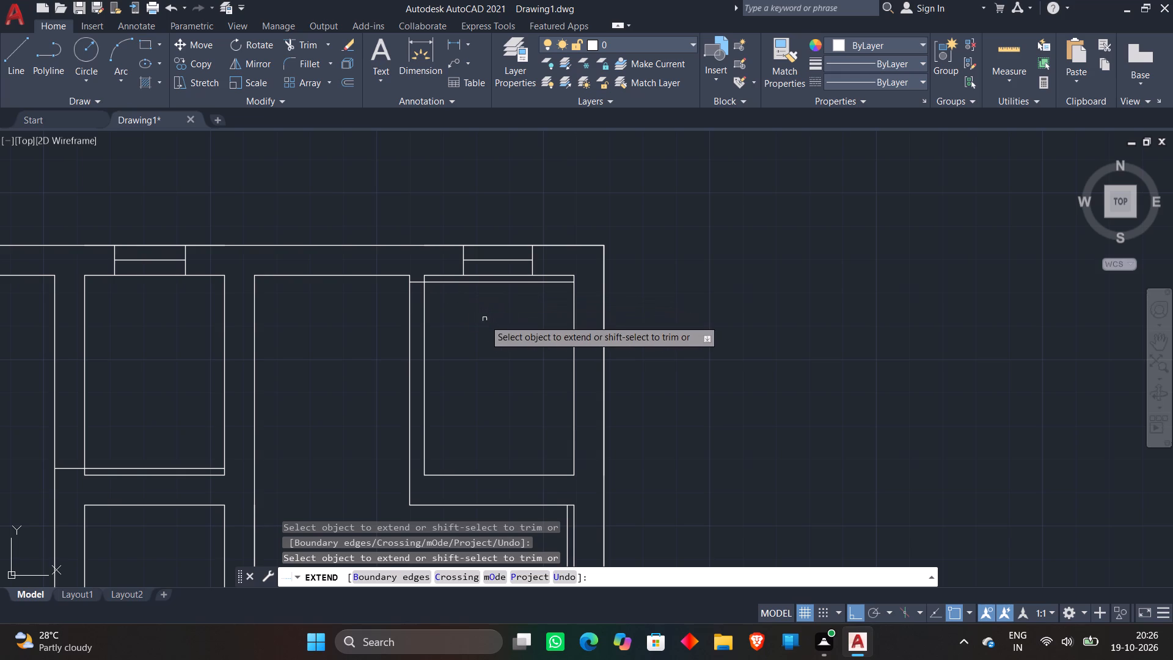
pyautogui.press('Escape')
# Draw a 1'8" square door outline in the small top-right room, starting where the 2" offset line meets the left wall.
pyautogui.press('l')
pyautogui.press('space')
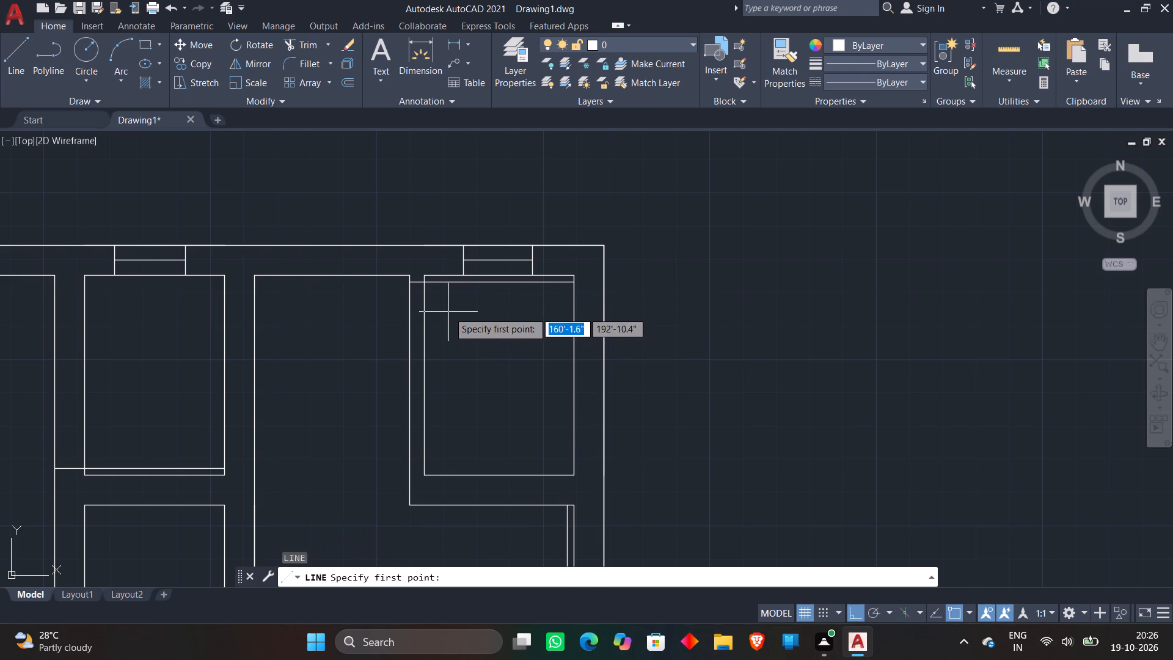
pyautogui.scroll(3, 430, 298)
pyautogui.click(394, 234)
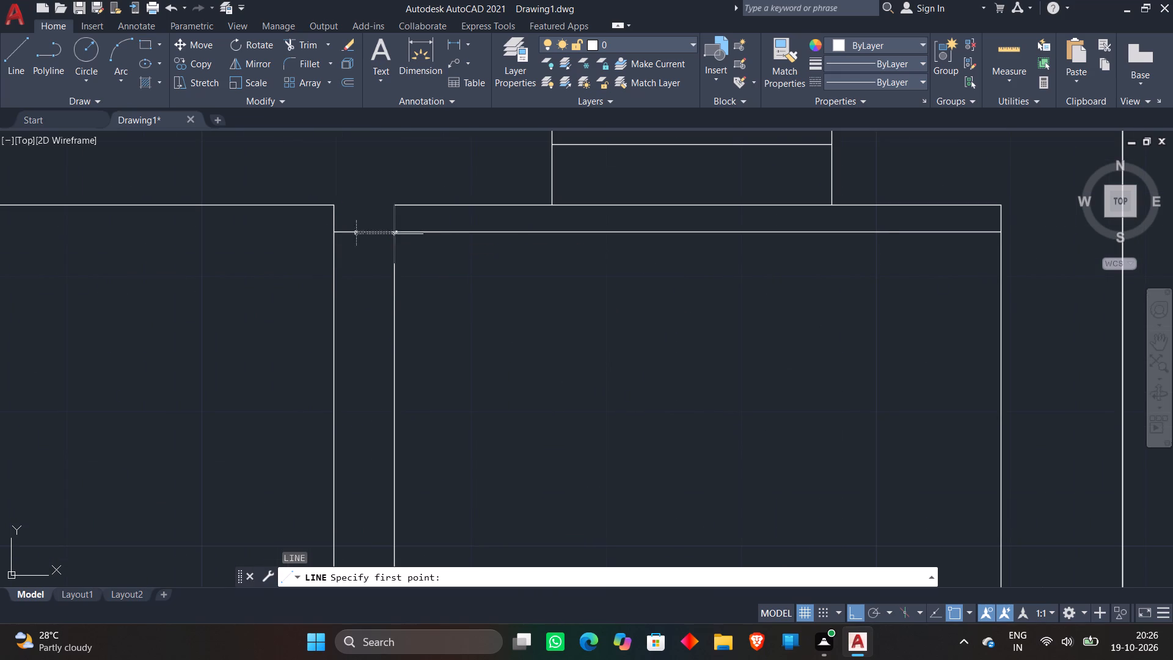
pyautogui.write("2'")
pyautogui.press('Return')
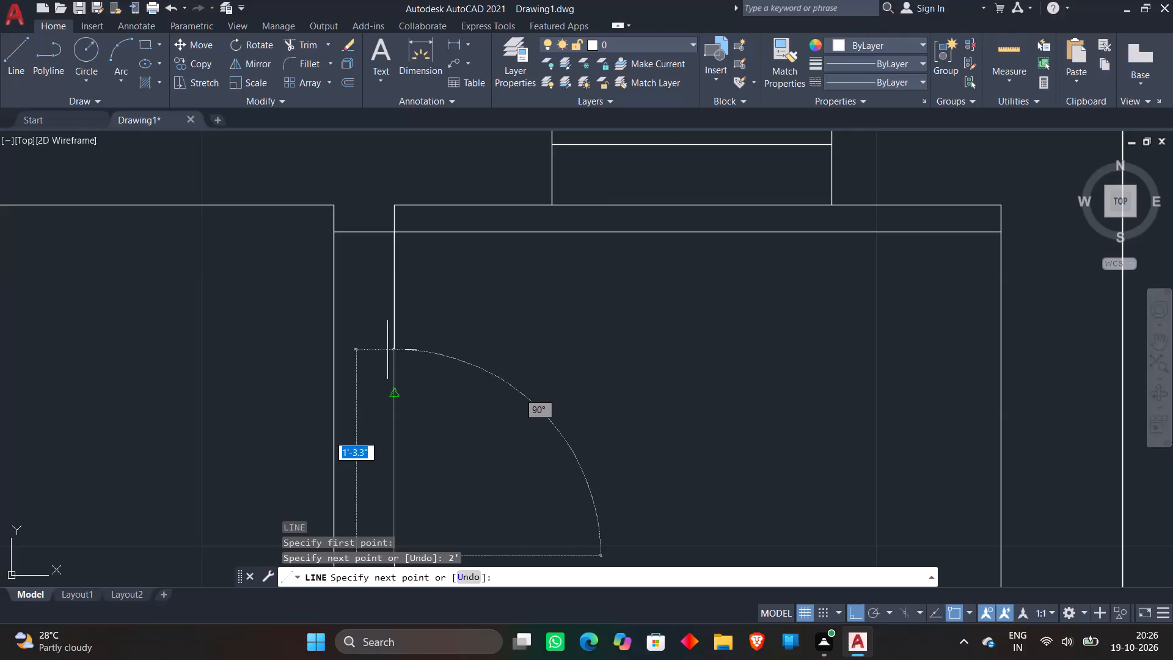
pyautogui.hotkey('ctrl', 'z')
pyautogui.write('1\'8"')
pyautogui.press('Return')
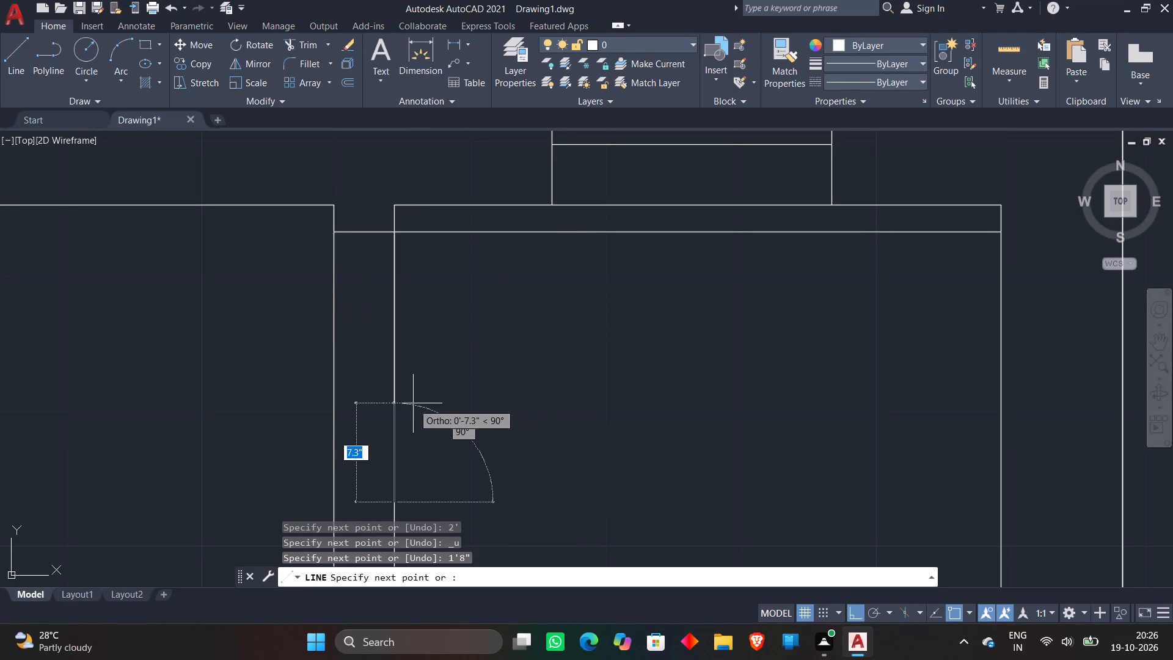
pyautogui.scroll(-2, 443, 389)
pyautogui.write('1\'8"')
pyautogui.press('Return')
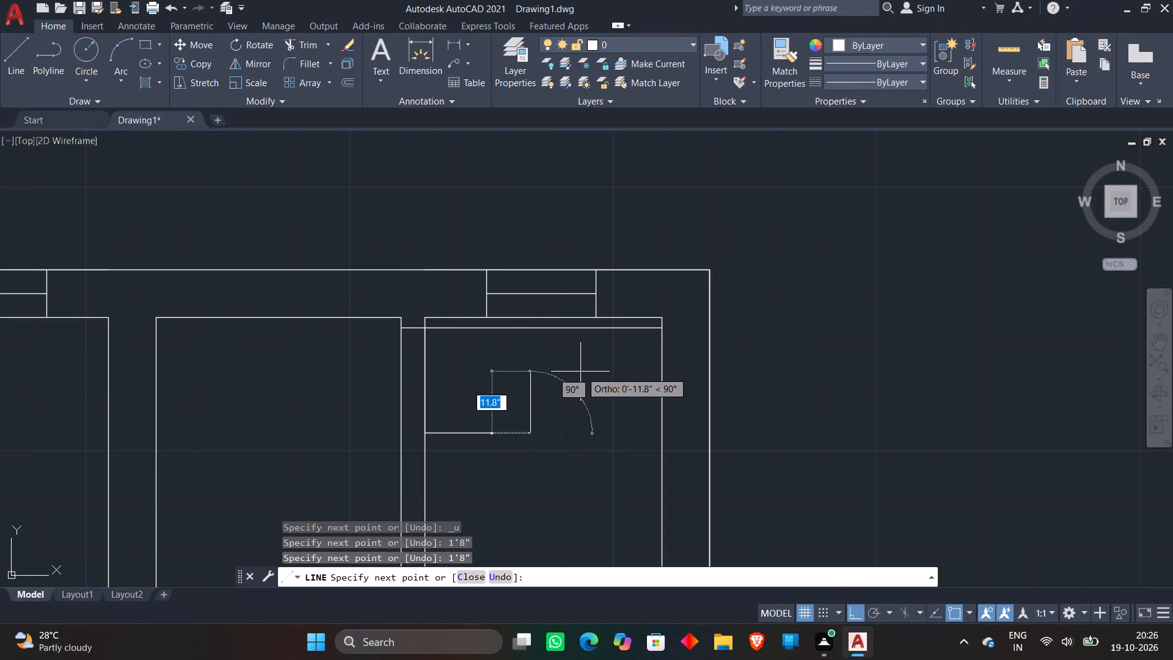
pyautogui.write('1\'8"')
pyautogui.press('Return')
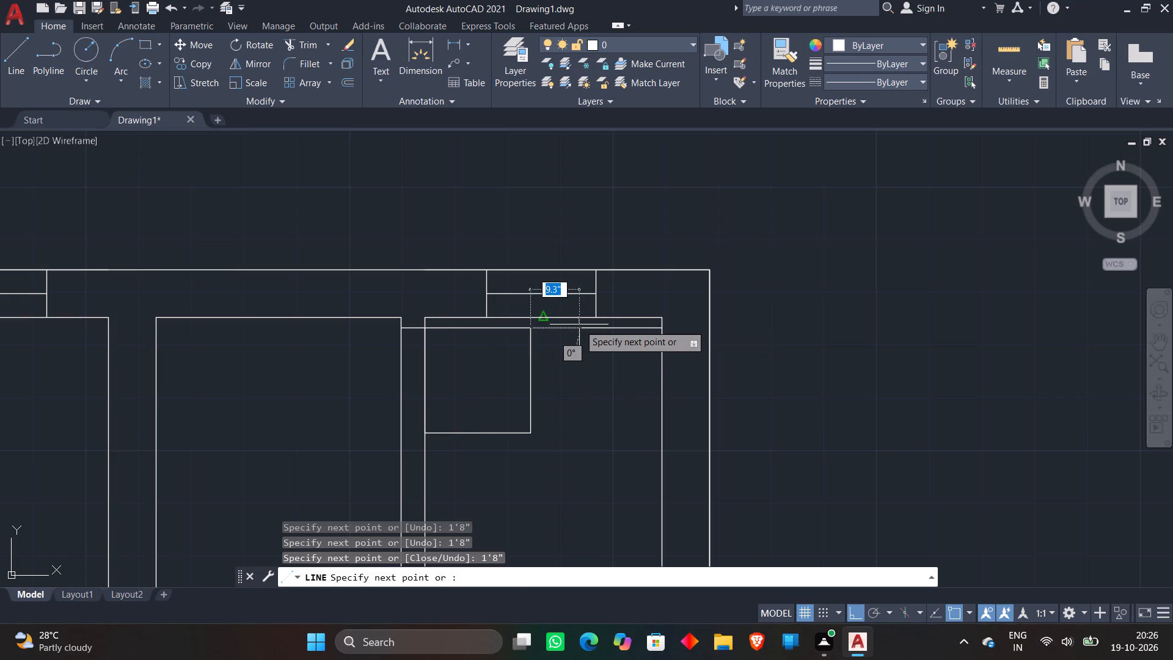
pyautogui.press('Escape')
# Extend the top-right door square's bottom line leftward across the wall and trim the 2" offset line beyond its right side.
pyautogui.press('e')
pyautogui.press('x')
pyautogui.press('space')
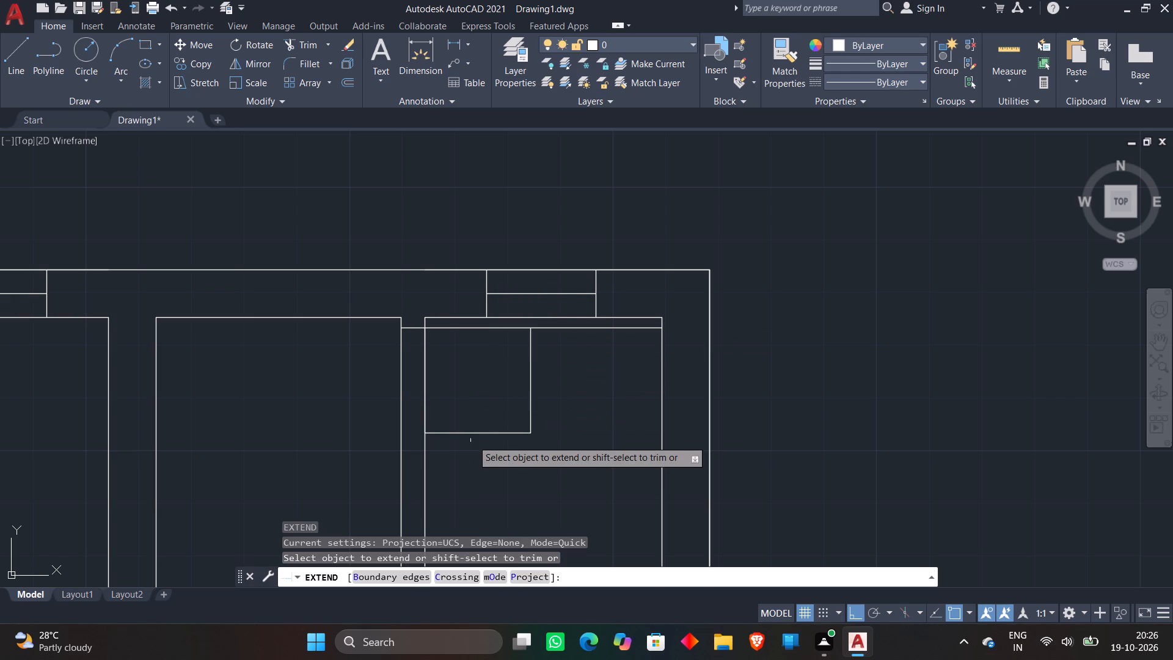
pyautogui.click(469, 433)
pyautogui.press('Escape')
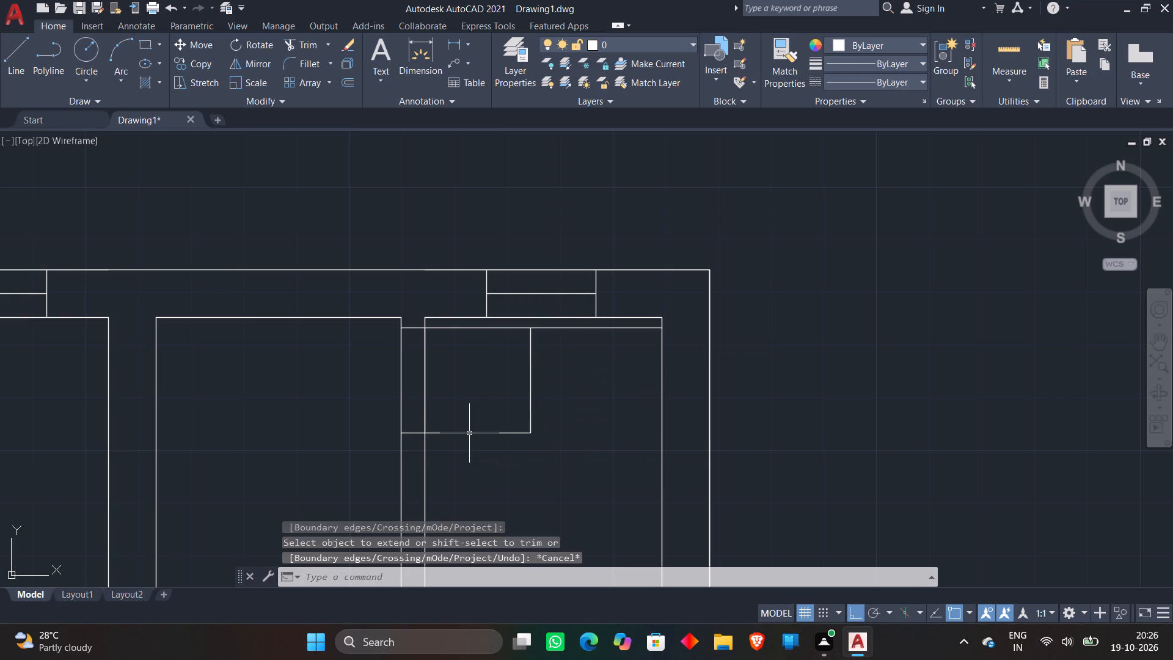
pyautogui.write('TR')
pyautogui.press('space')
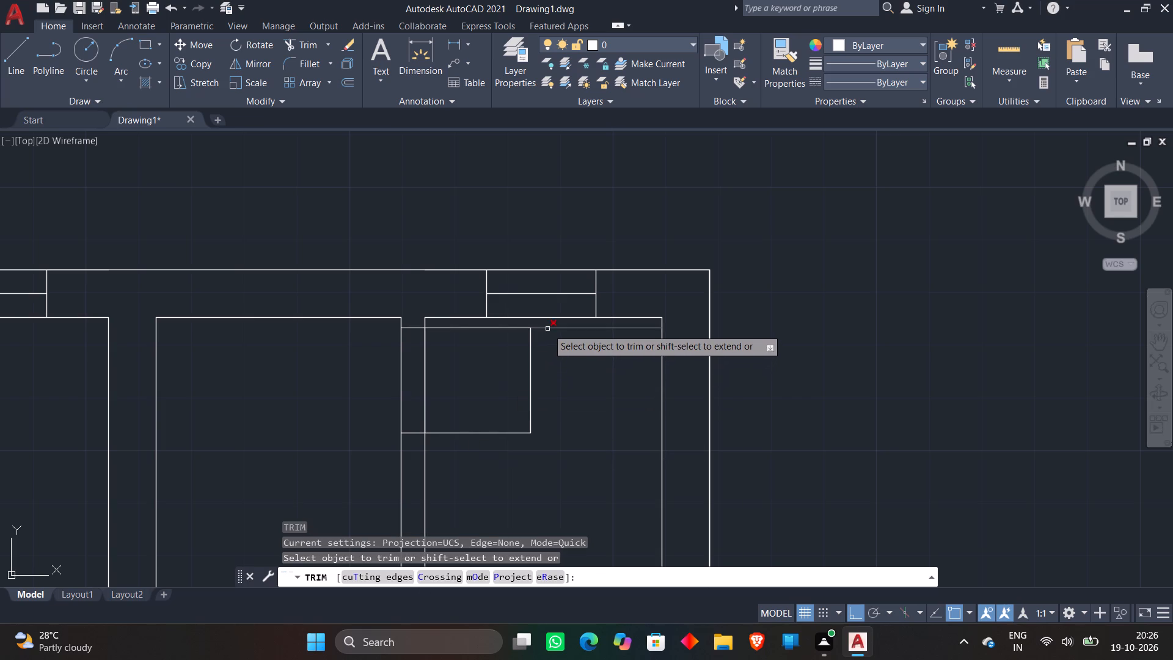
pyautogui.click(547, 329)
pyautogui.press('Escape')
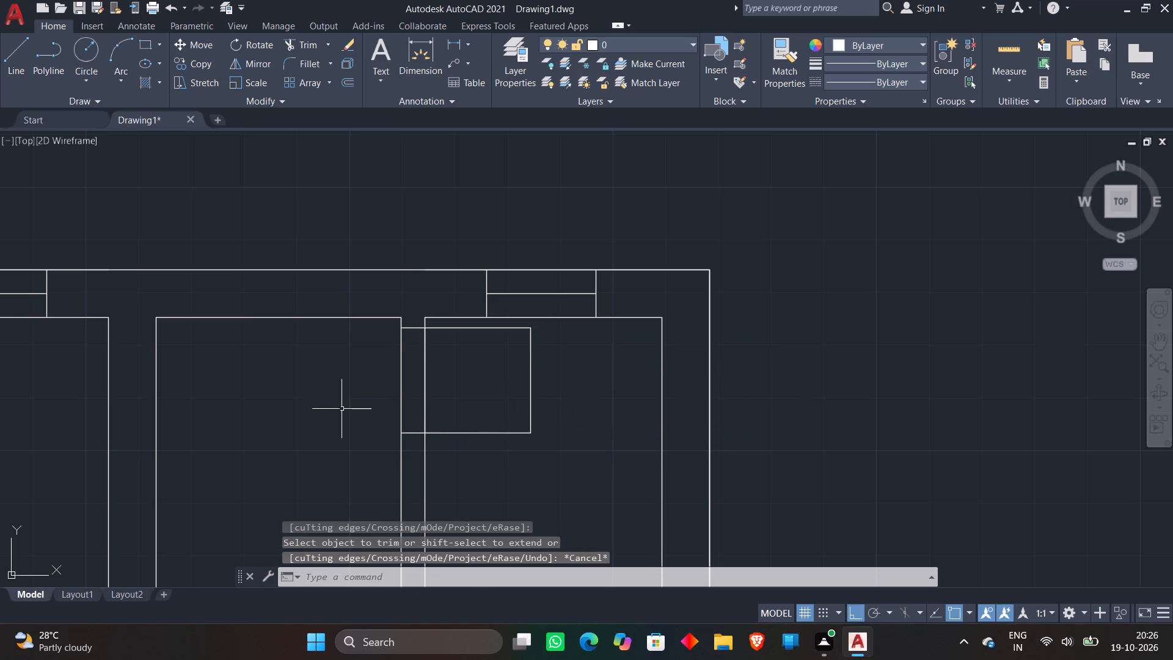
# Draw a 1'8" square door outline in the topmost small middle room, upward from the 2" offset line at the left wall.
pyautogui.scroll(-3, 342, 413)
pyautogui.moveTo(342, 413); pyautogui.dragTo(579, 390, button='middle')
pyautogui.scroll(3, 458, 447)
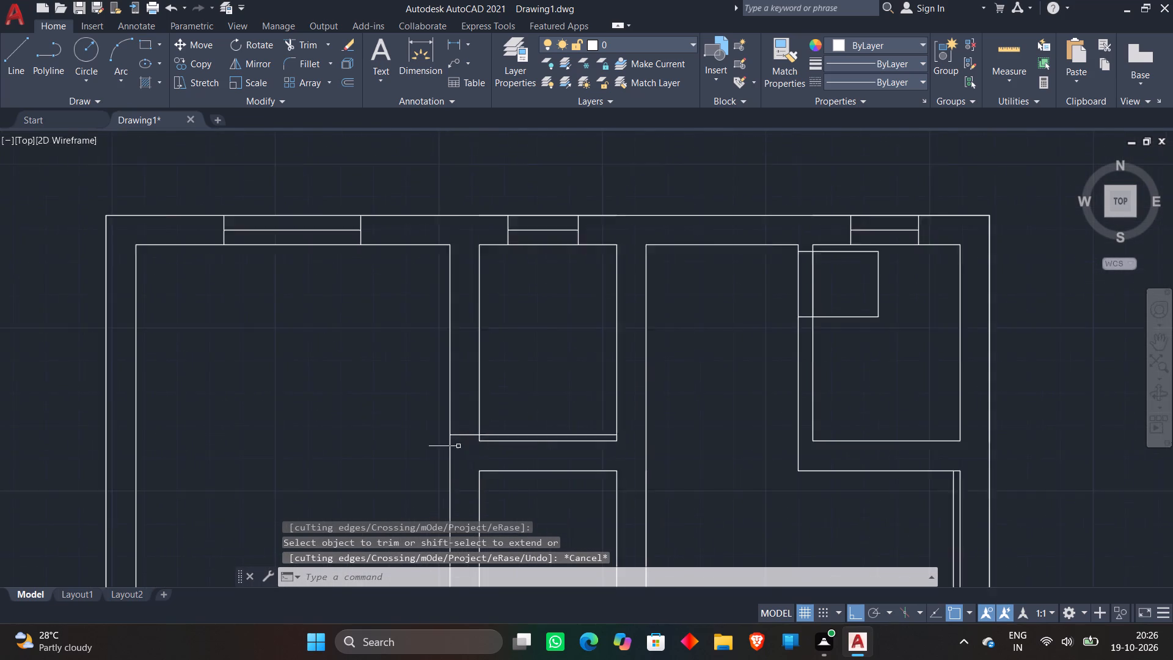
pyautogui.press('l')
pyautogui.press('Return')
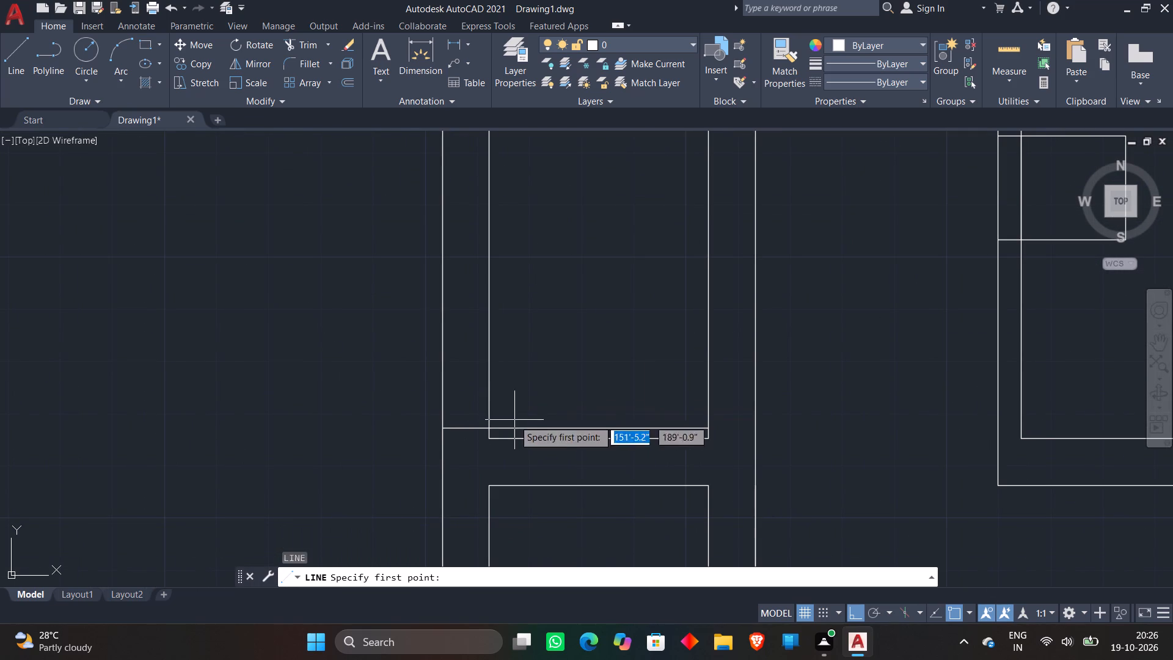
pyautogui.click(486, 426)
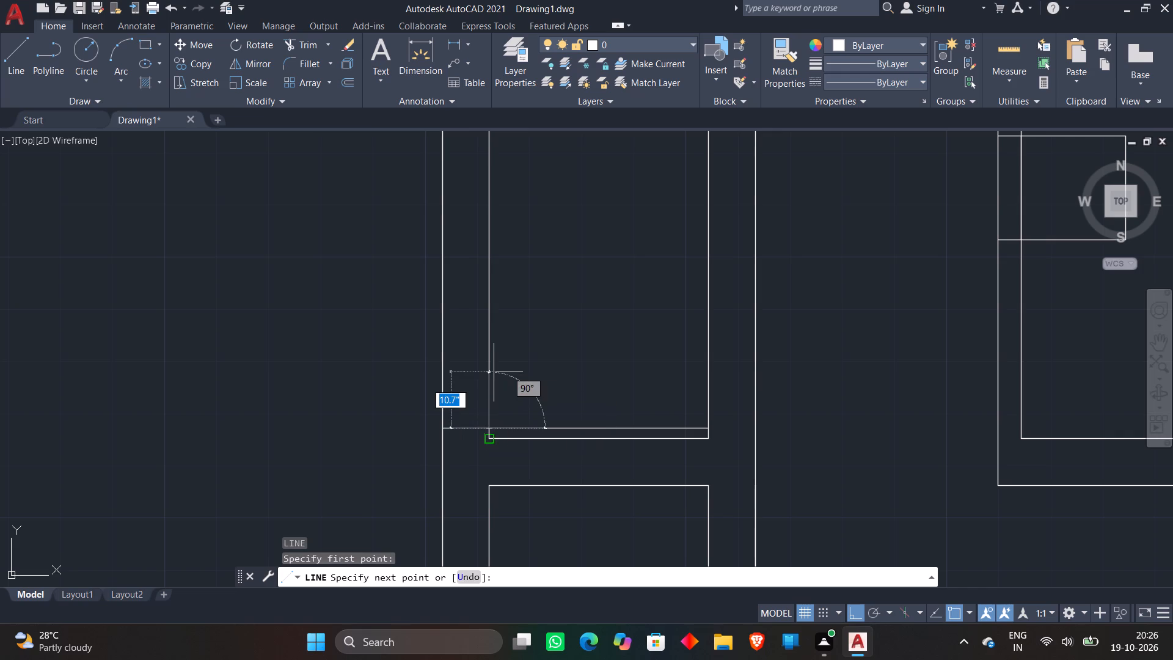
pyautogui.press('1')
pyautogui.press("'")
pyautogui.write('8"')
pyautogui.press('Return')
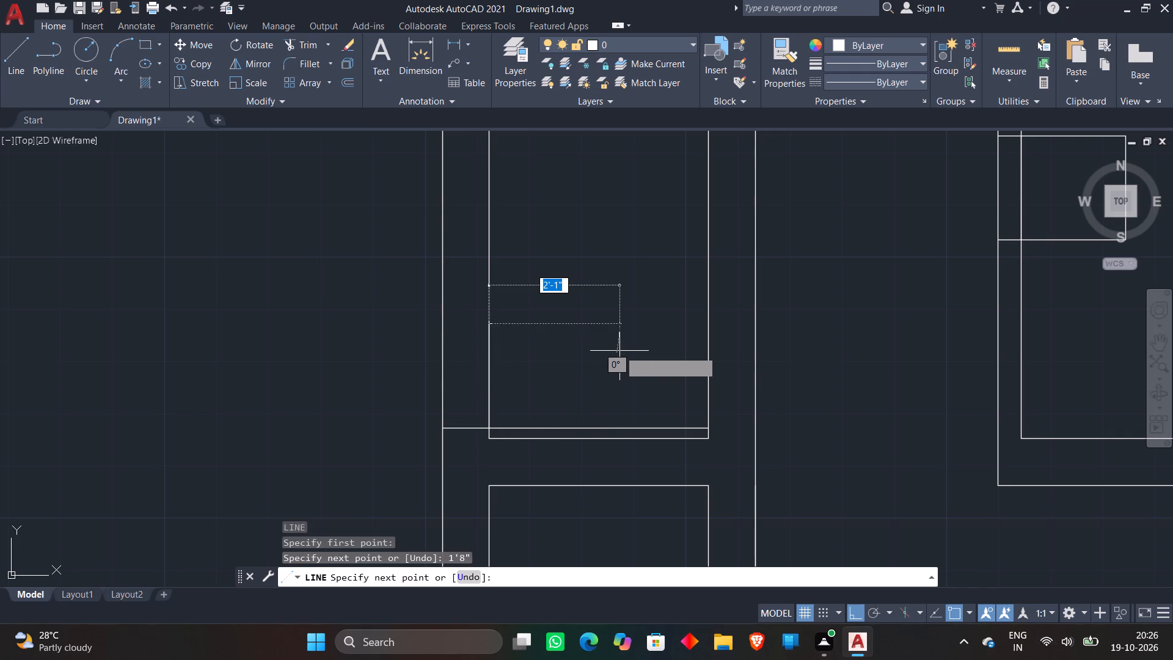
pyautogui.write("1'8'")
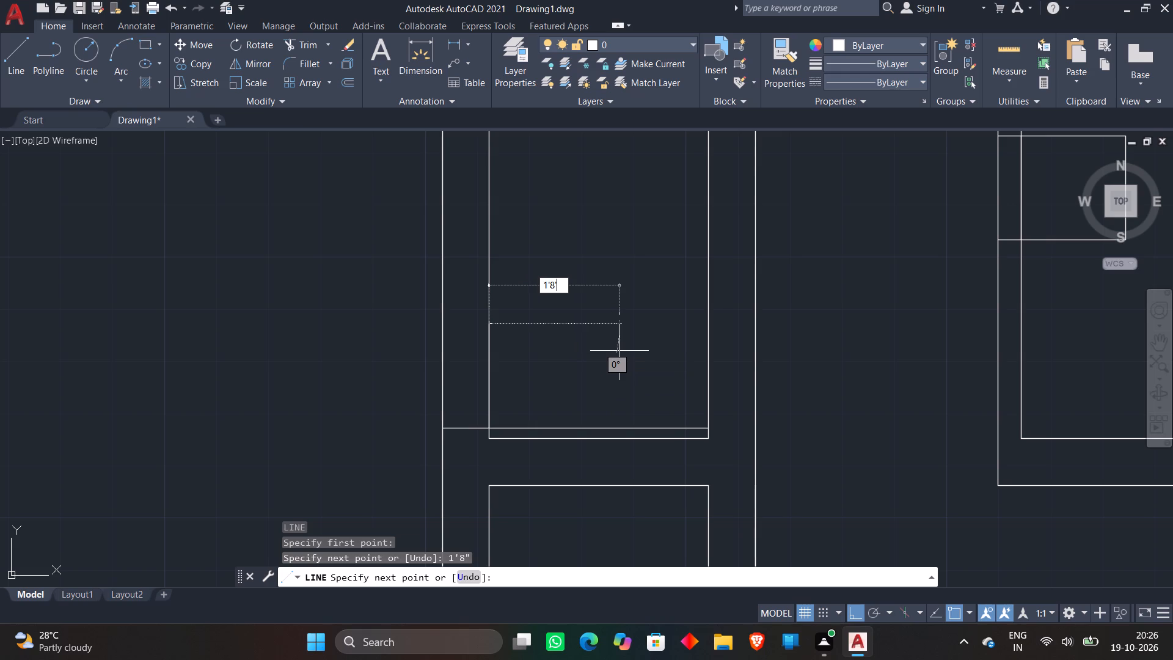
pyautogui.press('BackSpace')
pyautogui.hotkey('shift', '"')
pyautogui.press('Return')
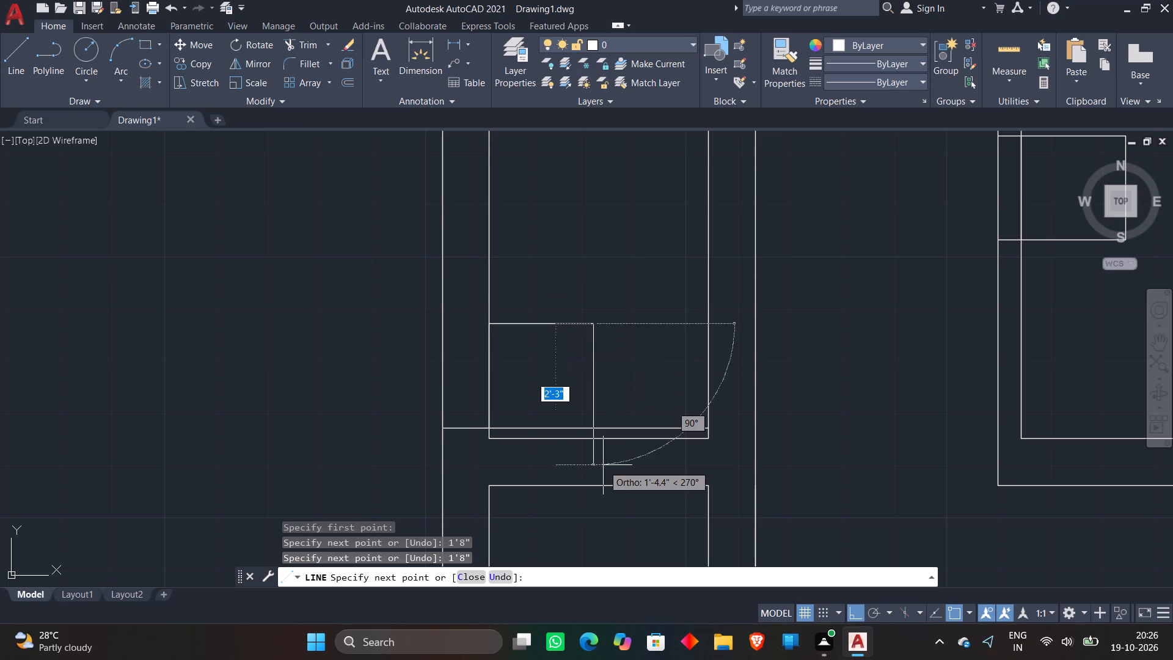
pyautogui.write('1\'8"')
pyautogui.press('Return')
pyautogui.press('Escape')
# Trim the 2" offset line beyond that door square's right side and extend the square's top line leftward across the wall.
pyautogui.write('TR')
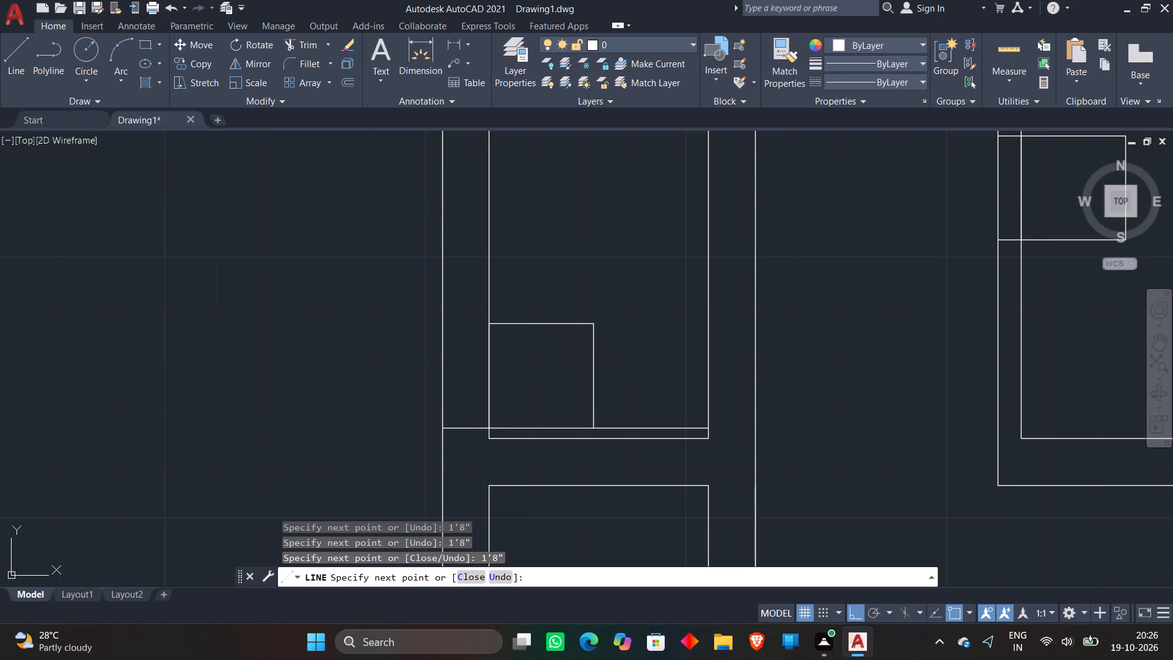
pyautogui.press('space')
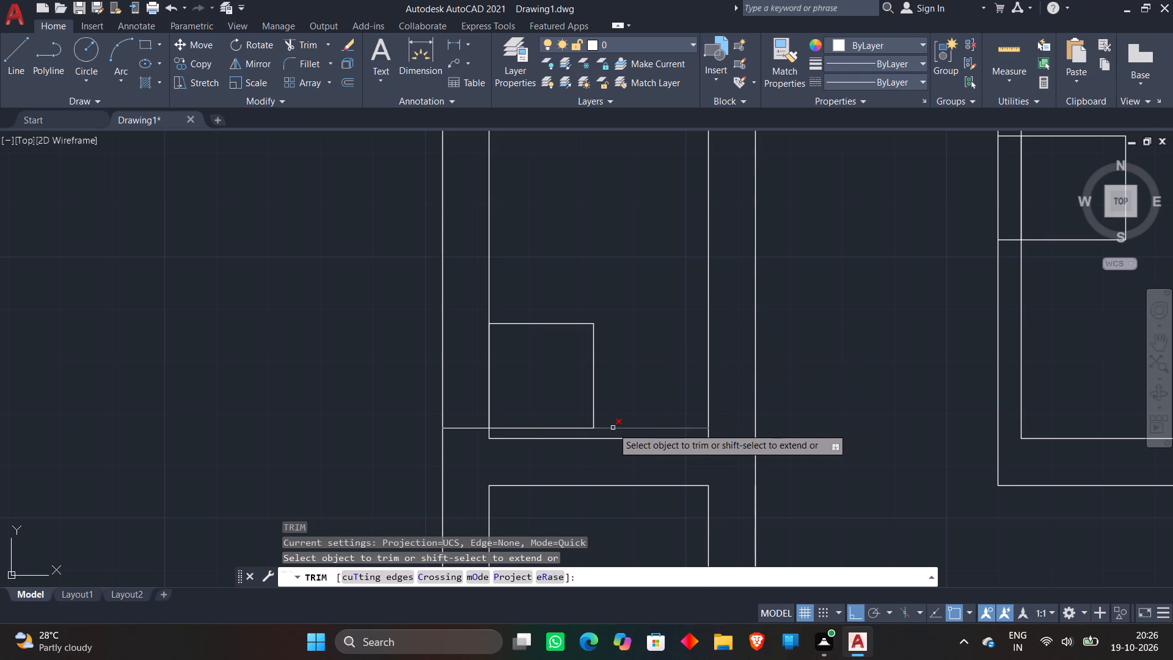
pyautogui.click(613, 428)
pyautogui.press('Escape')
pyautogui.write('EX')
pyautogui.press('space')
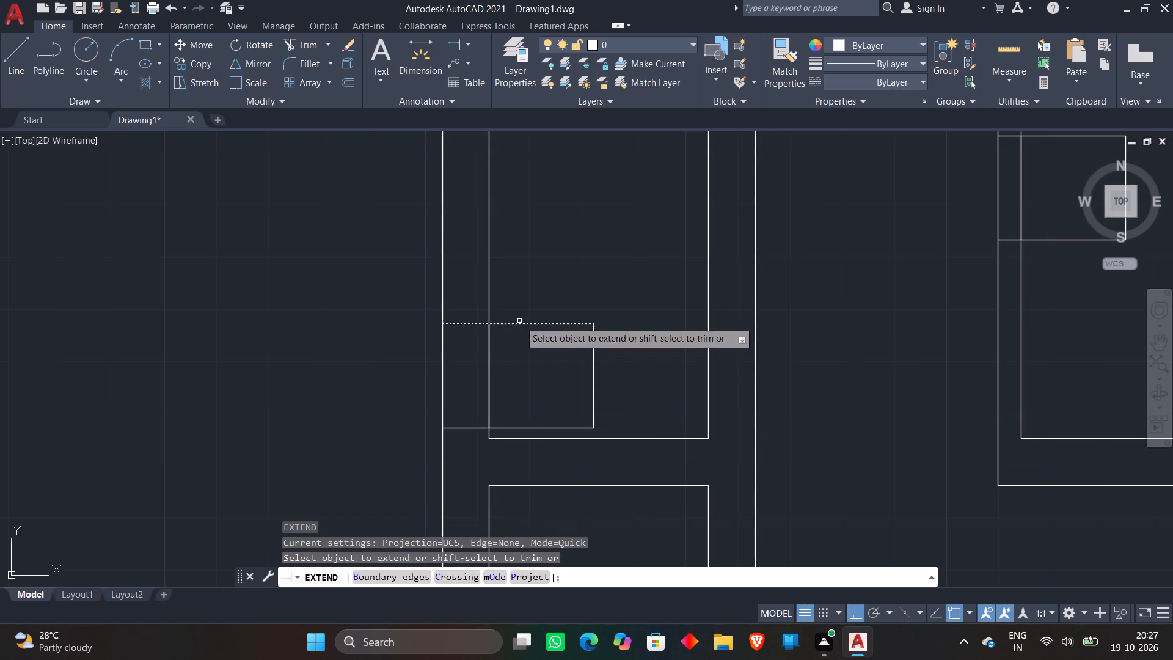
pyautogui.click(535, 277)
pyautogui.click(537, 329)
pyautogui.press('Escape')
# Draw a vertical line at mid-width across the wall between the second small middle room and the room below it.
pyautogui.scroll(-4, 537, 328)
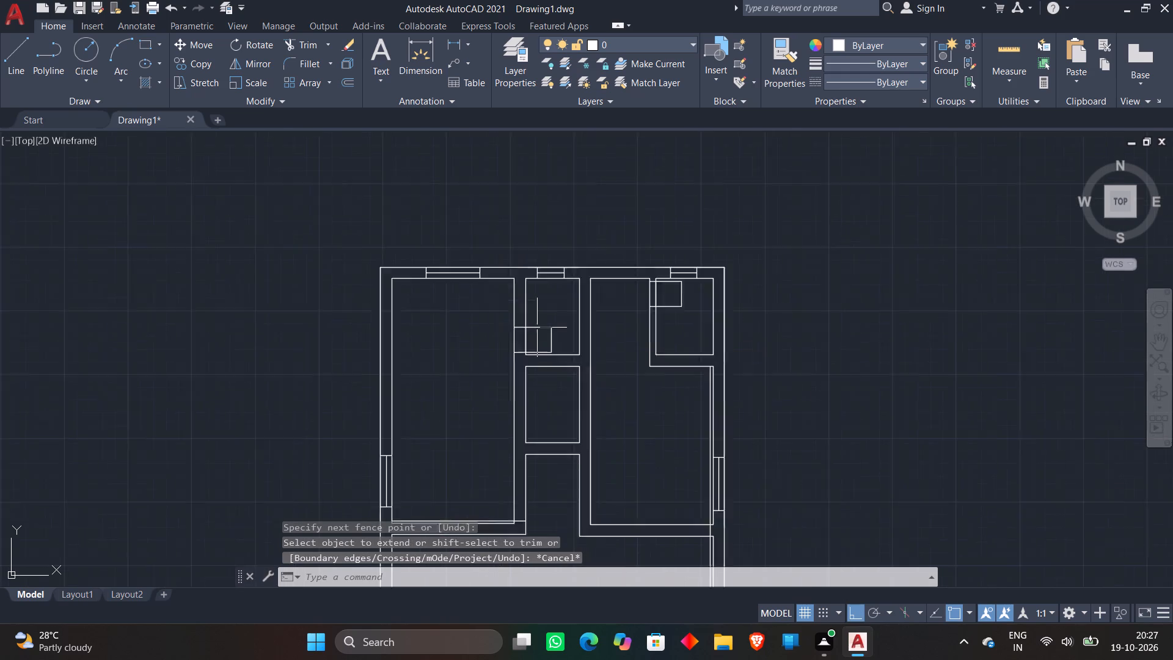
pyautogui.scroll(3, 536, 405)
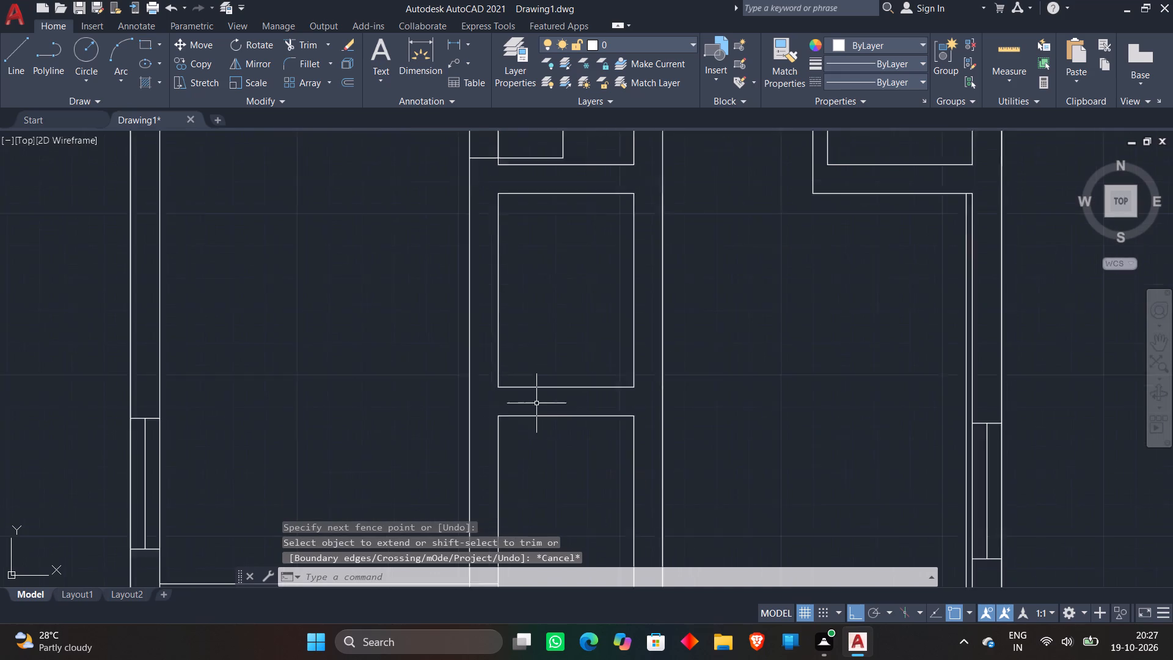
pyautogui.scroll(1, 536, 403)
pyautogui.press('l')
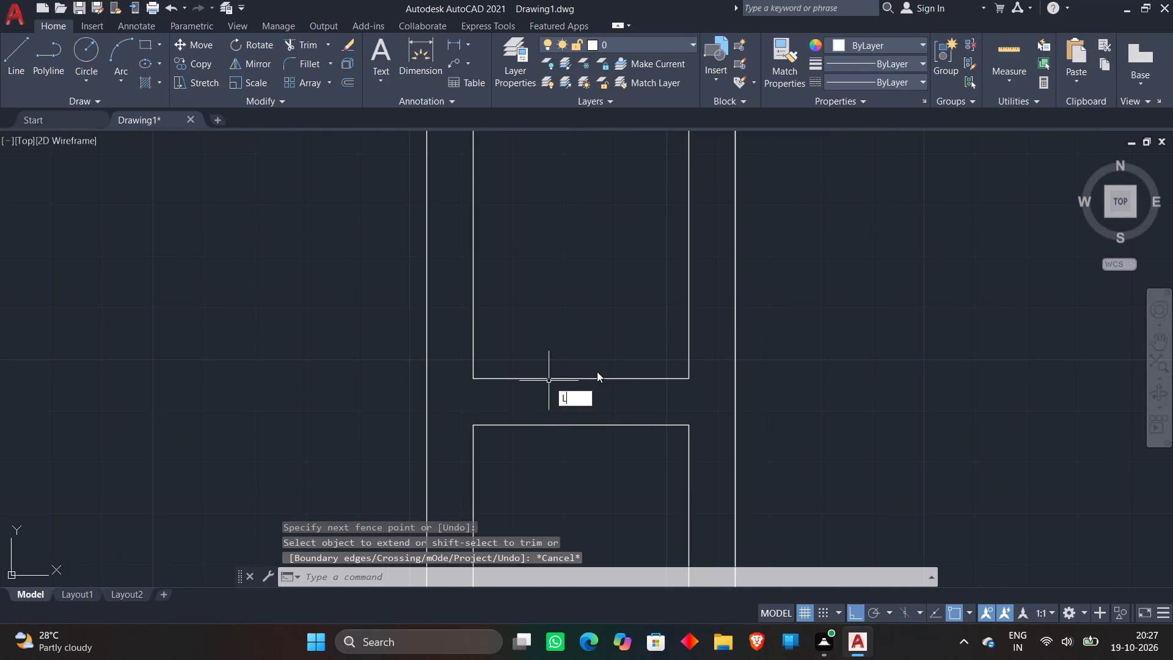
pyautogui.press('space')
pyautogui.click(581, 377)
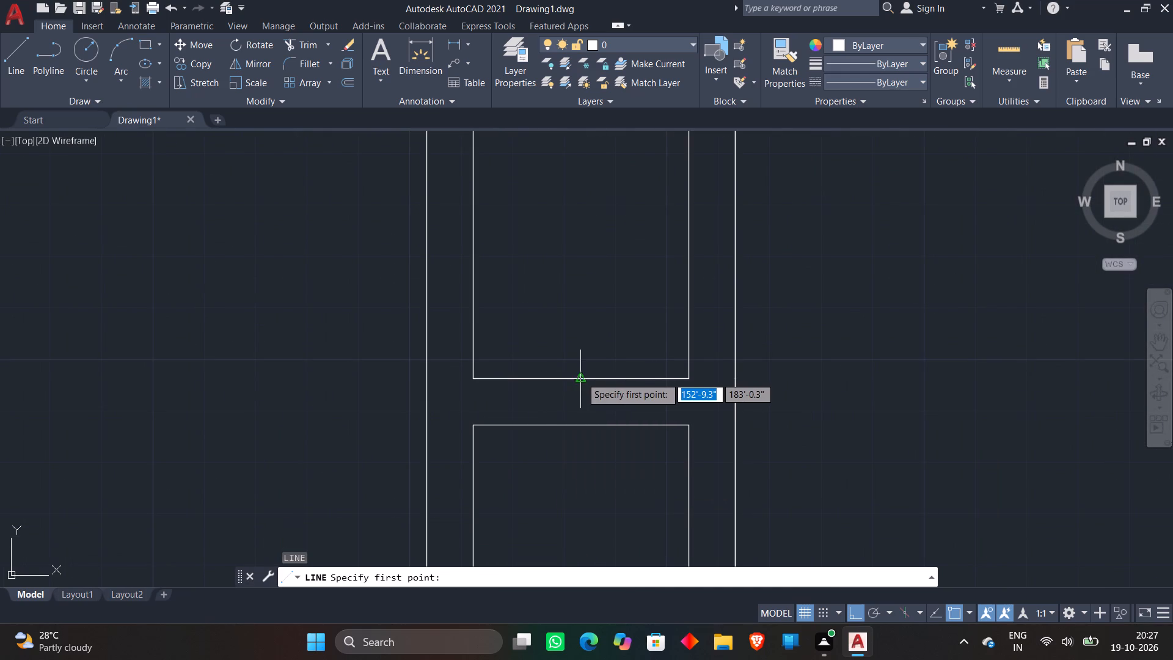
pyautogui.click(582, 421)
pyautogui.press('Escape')
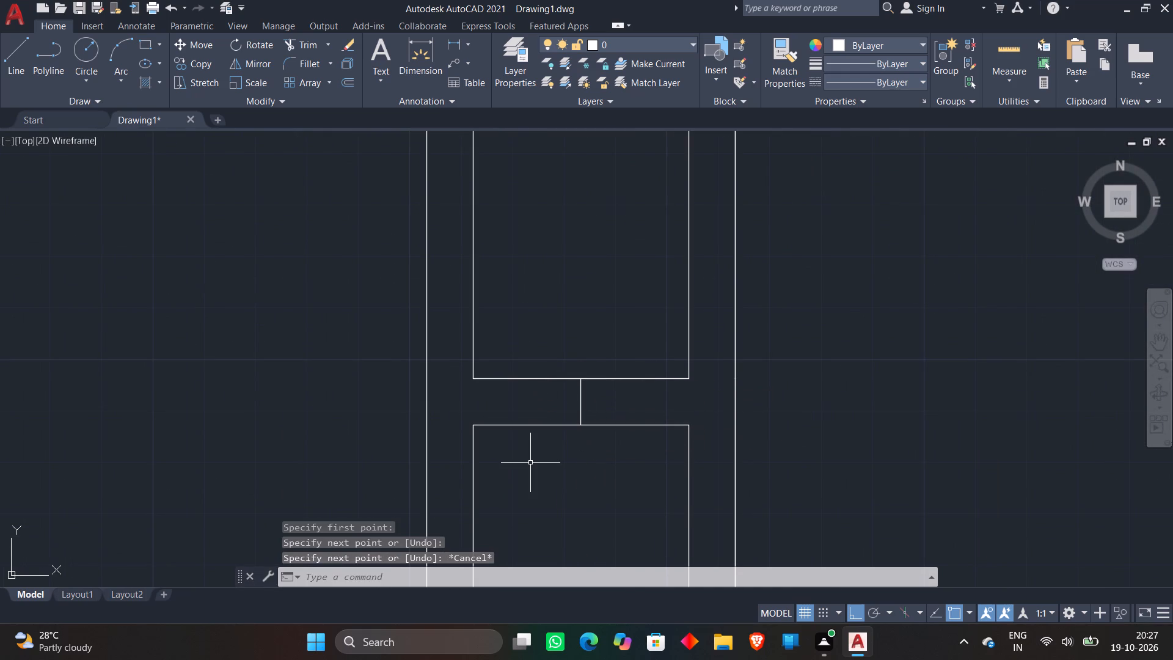
# Offset the vertical mid-wall line 1' to both the left and the right.
pyautogui.press('o')
pyautogui.press('Return')
pyautogui.write("2'")
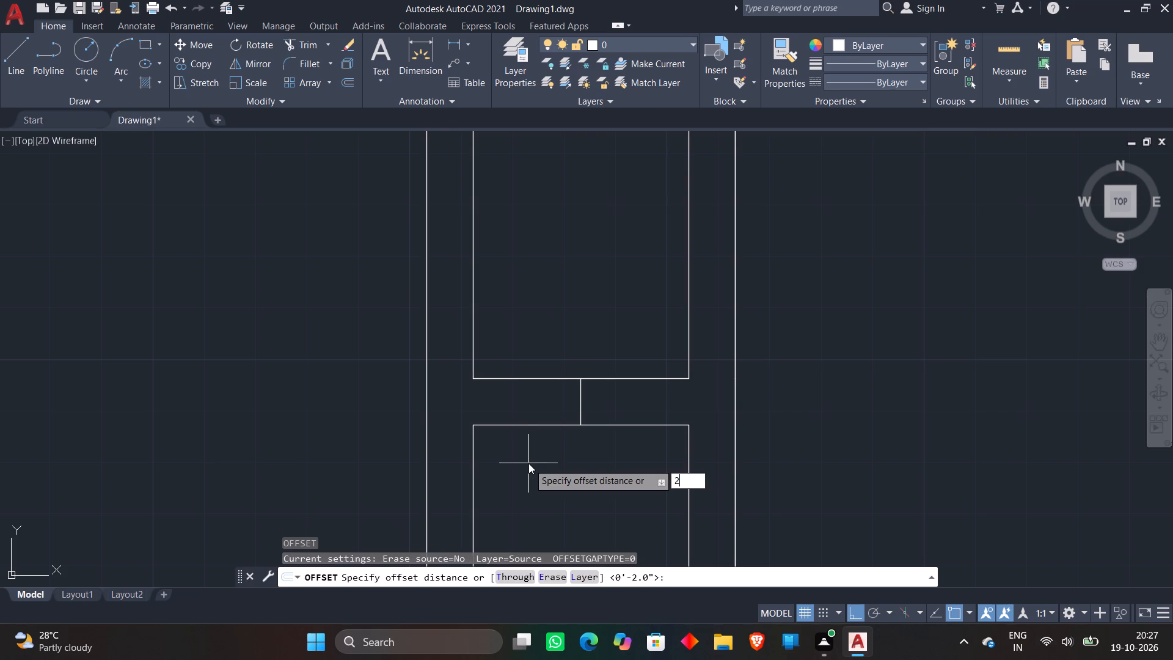
pyautogui.press('BackSpace')
pyautogui.press('BackSpace')
pyautogui.write("1'")
pyautogui.press('Return')
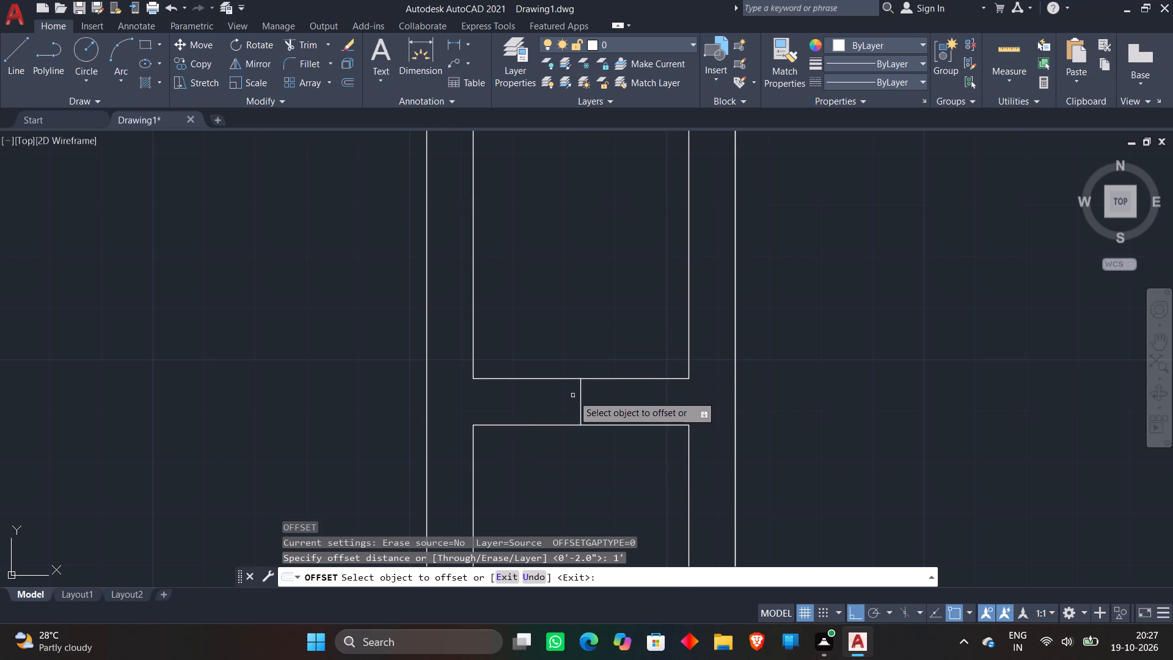
pyautogui.click(580, 398)
pyautogui.click(492, 406)
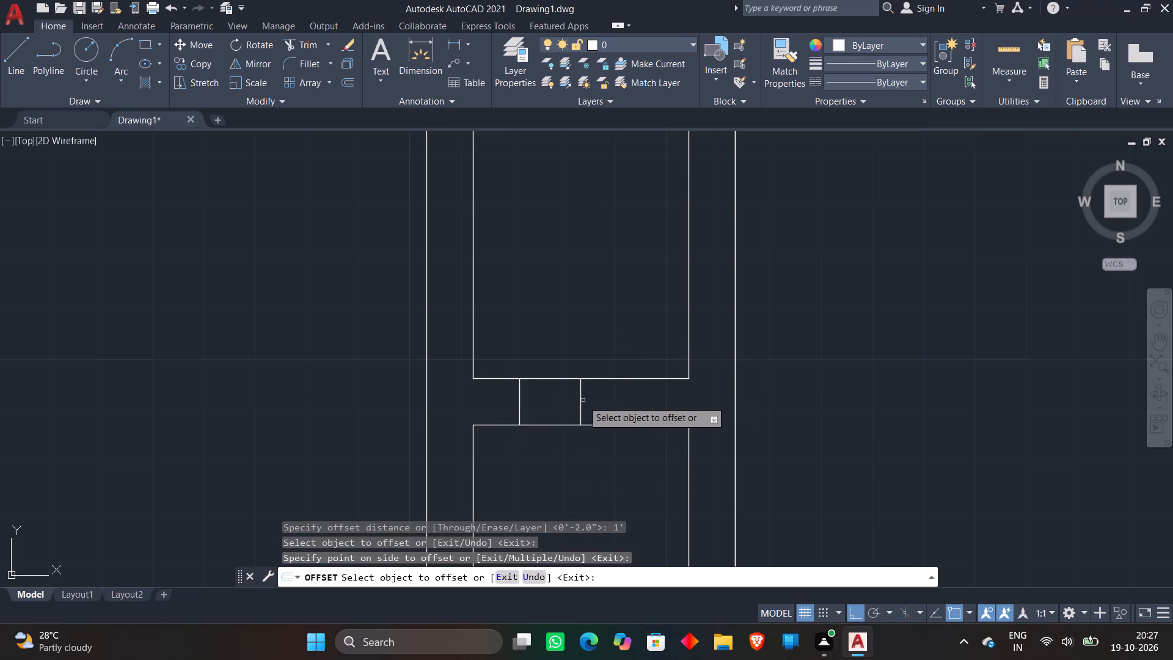
pyautogui.click(581, 405)
pyautogui.click(620, 400)
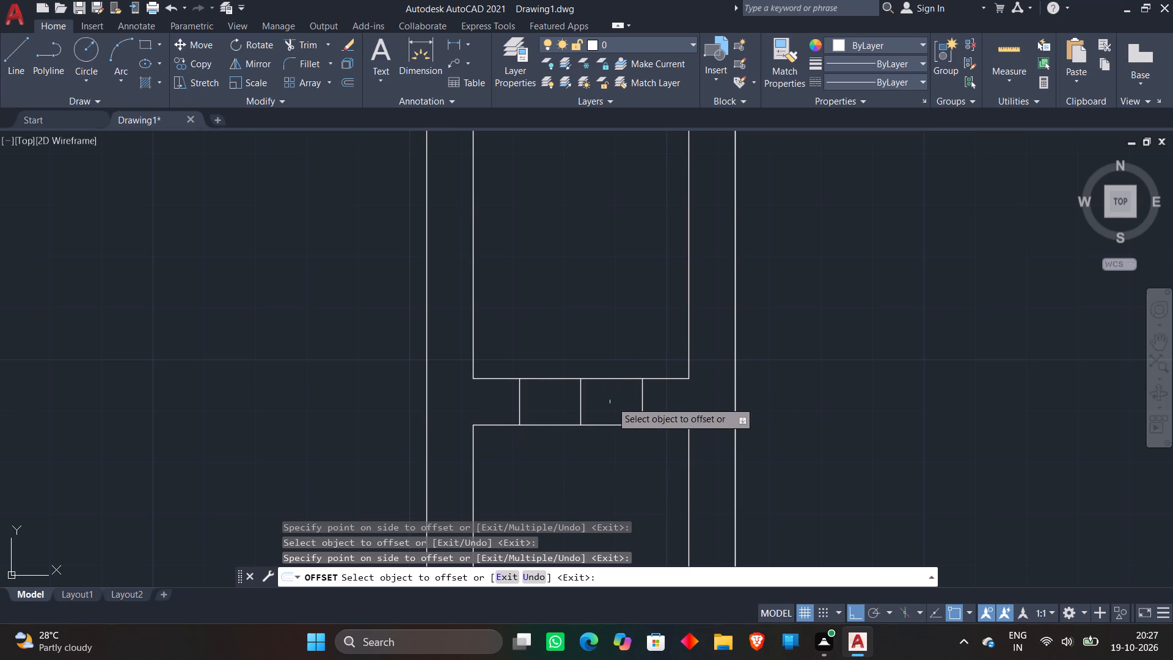
pyautogui.press('Escape')
# Draw a door outline 1' up, 2' across and 1' down above the wall opening in the second small middle room.
pyautogui.press('l')
pyautogui.press('Return')
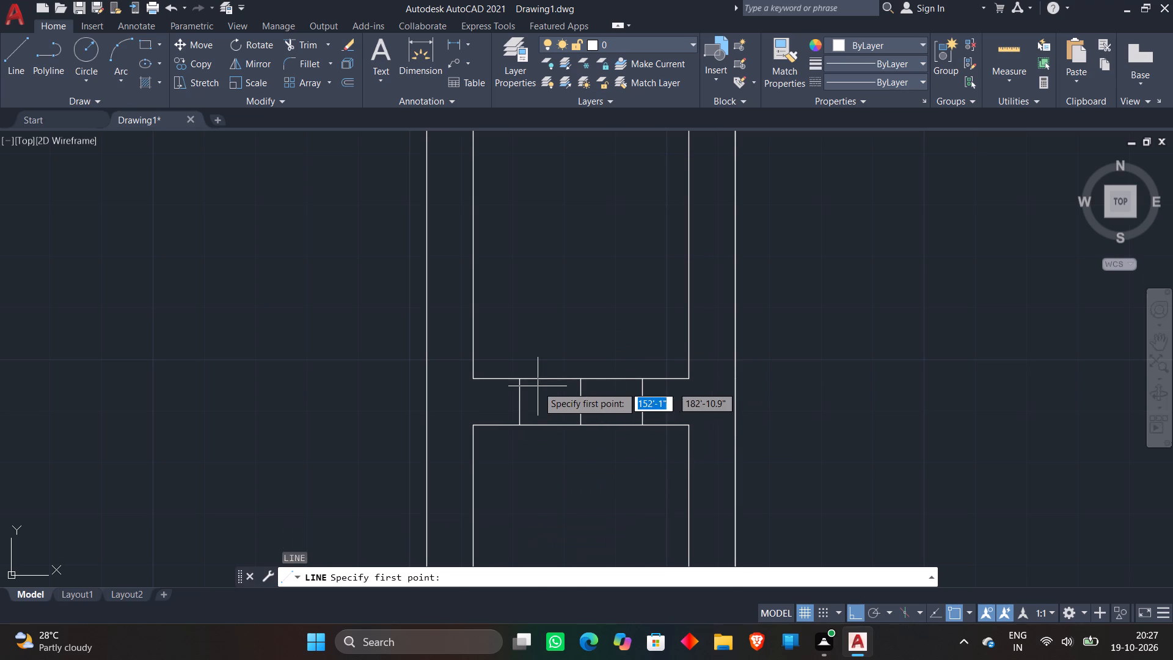
pyautogui.click(520, 378)
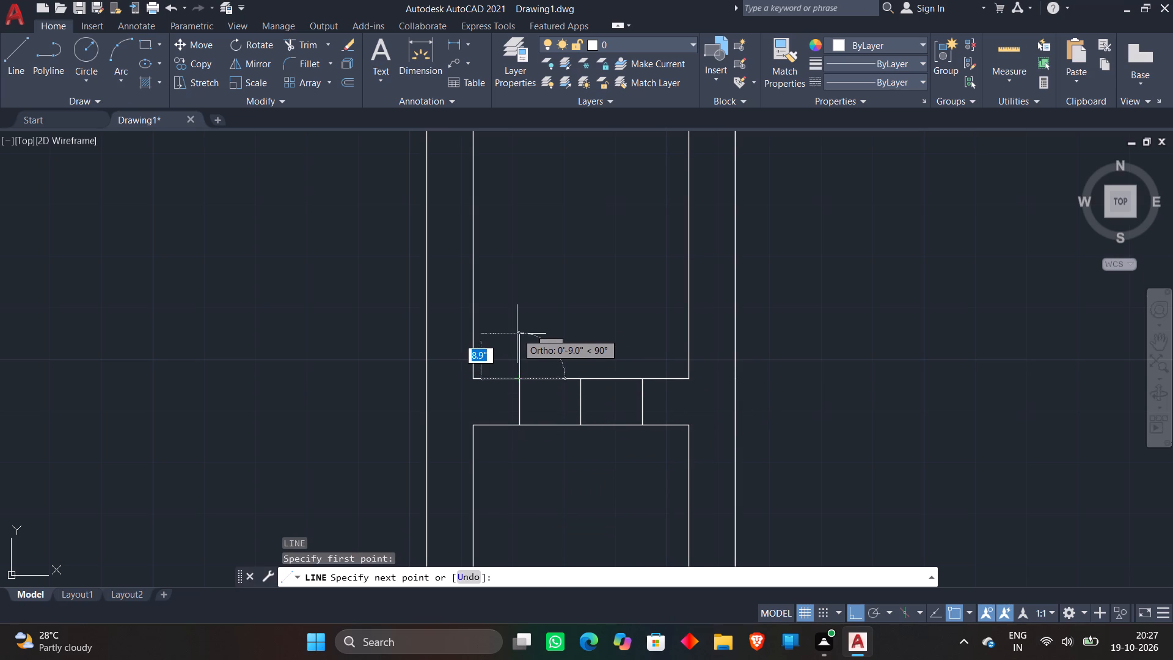
pyautogui.write("1'")
pyautogui.press('Return')
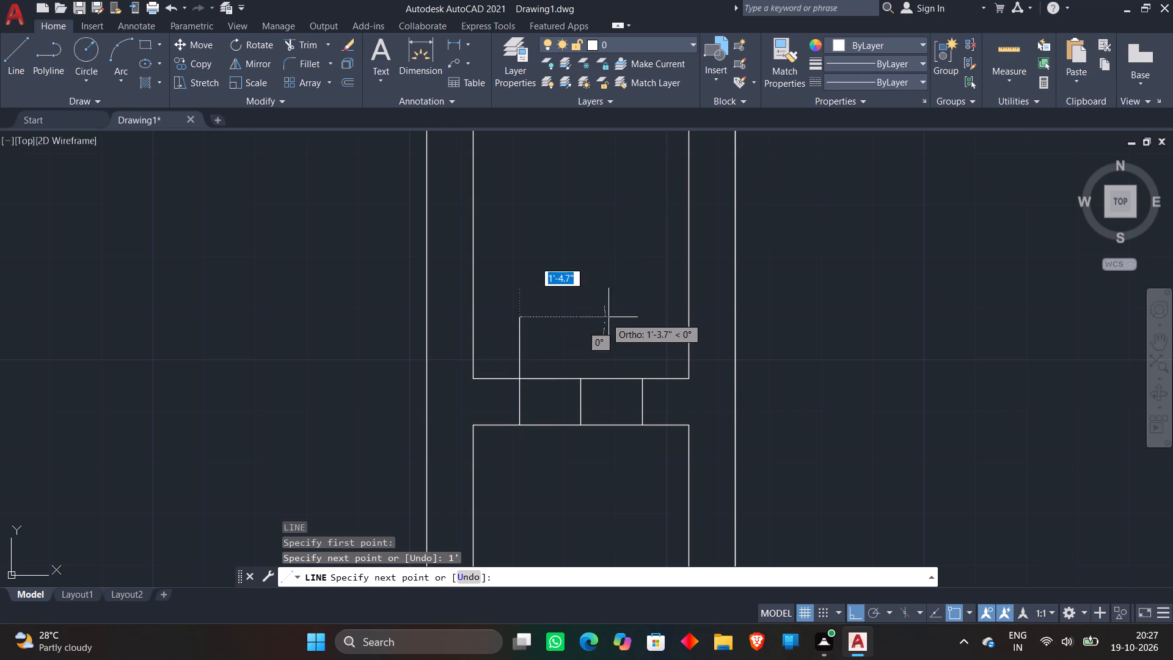
pyautogui.write("2'")
pyautogui.press('Return')
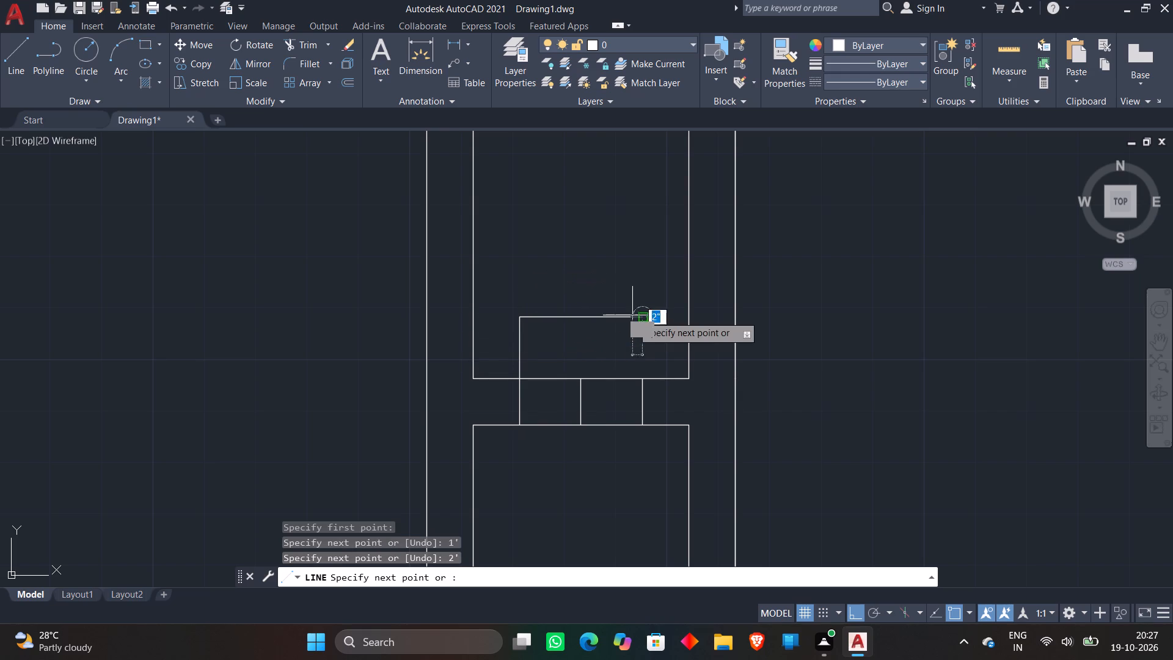
pyautogui.write("1'")
pyautogui.press('Return')
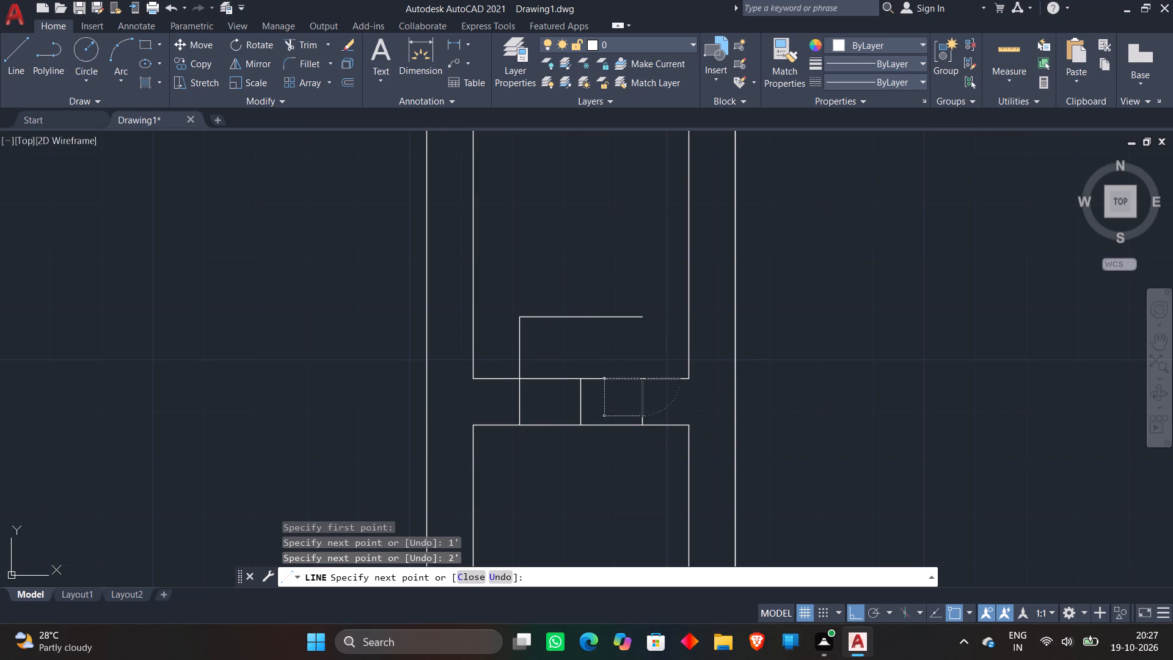
pyautogui.press('Escape')
# Draw a 2' square door outline in the upper left room's lower right corner, upward from the 2" offset line at the right wall.
pyautogui.scroll(-3, 631, 400)
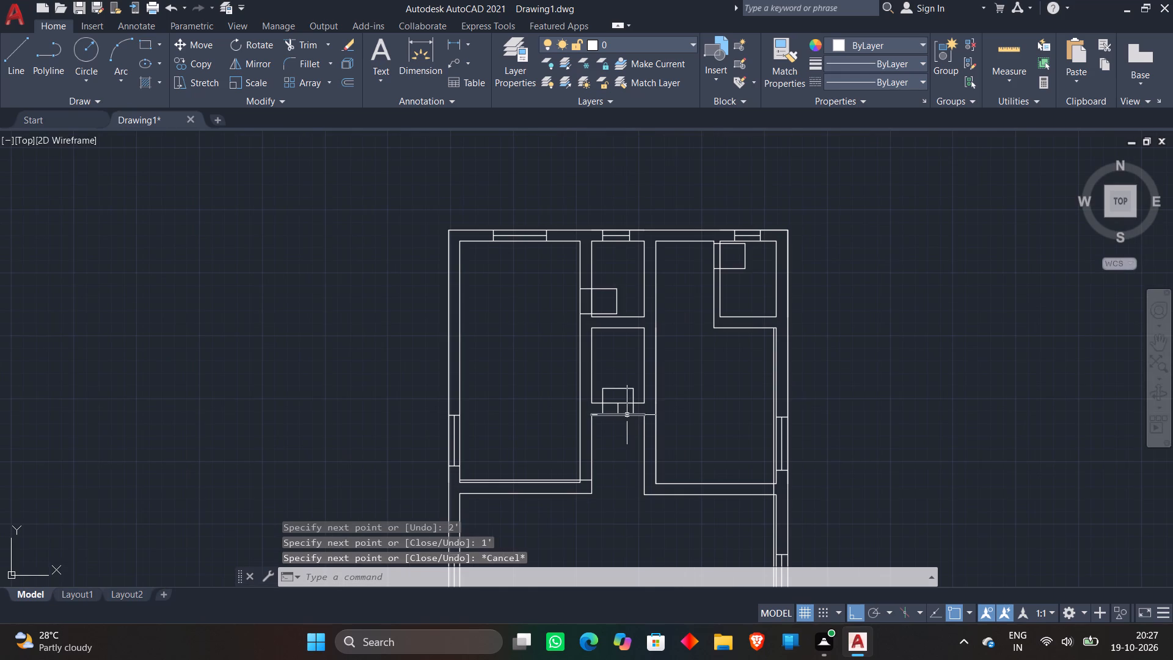
pyautogui.scroll(2, 591, 467)
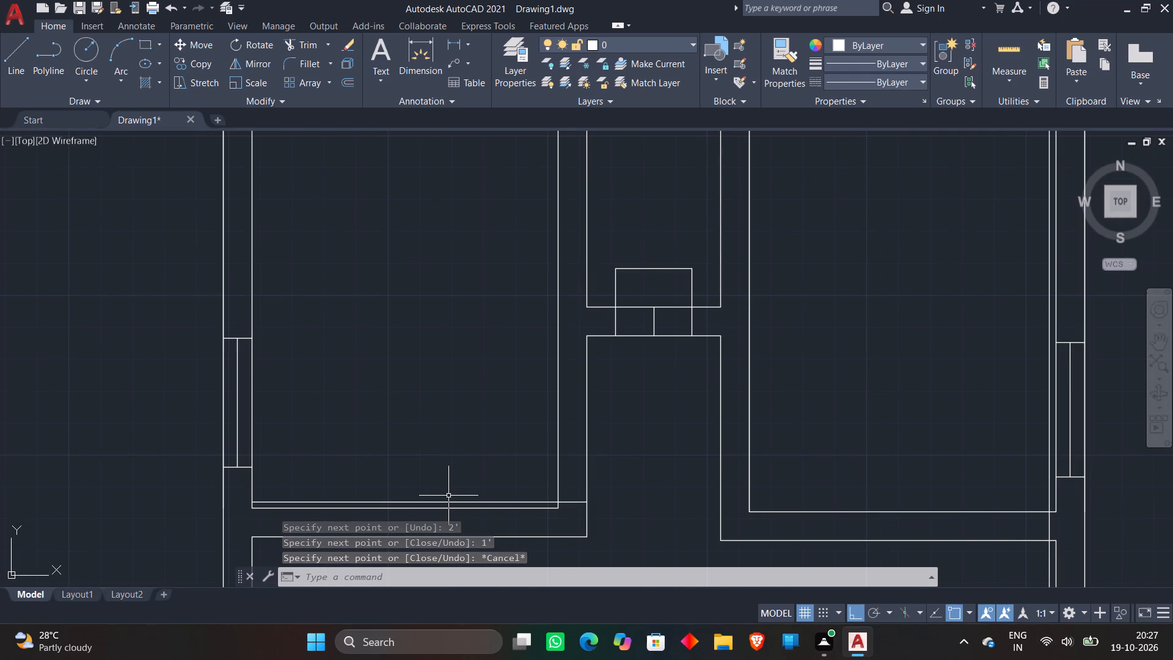
pyautogui.press('l')
pyautogui.press('Return')
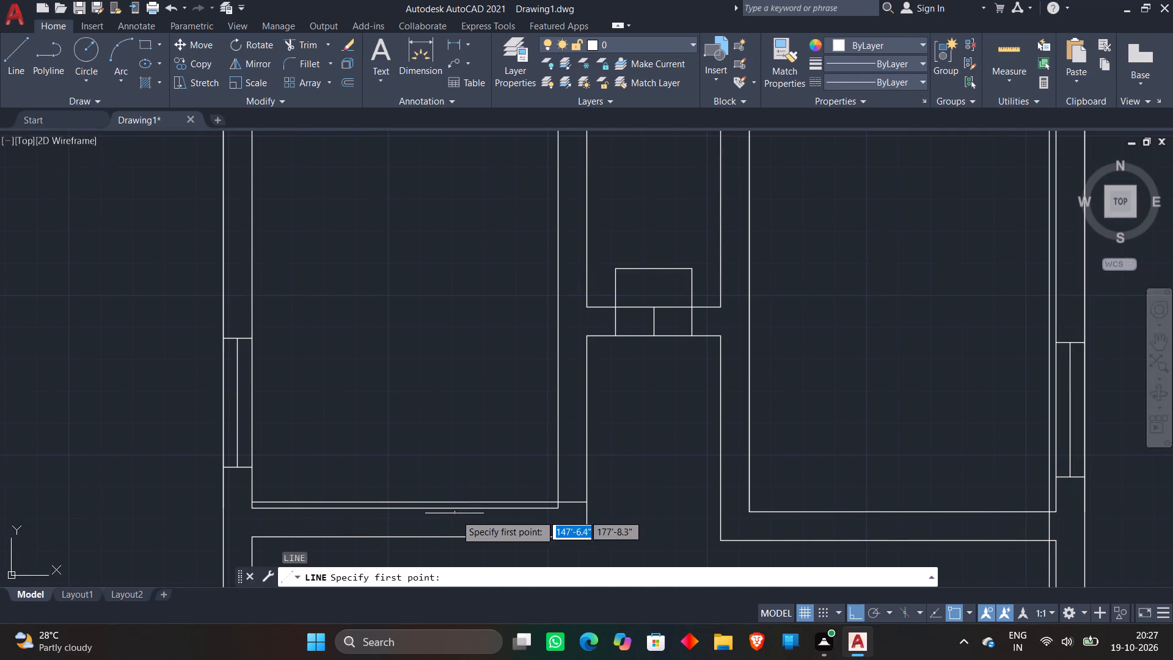
pyautogui.scroll(1, 519, 463)
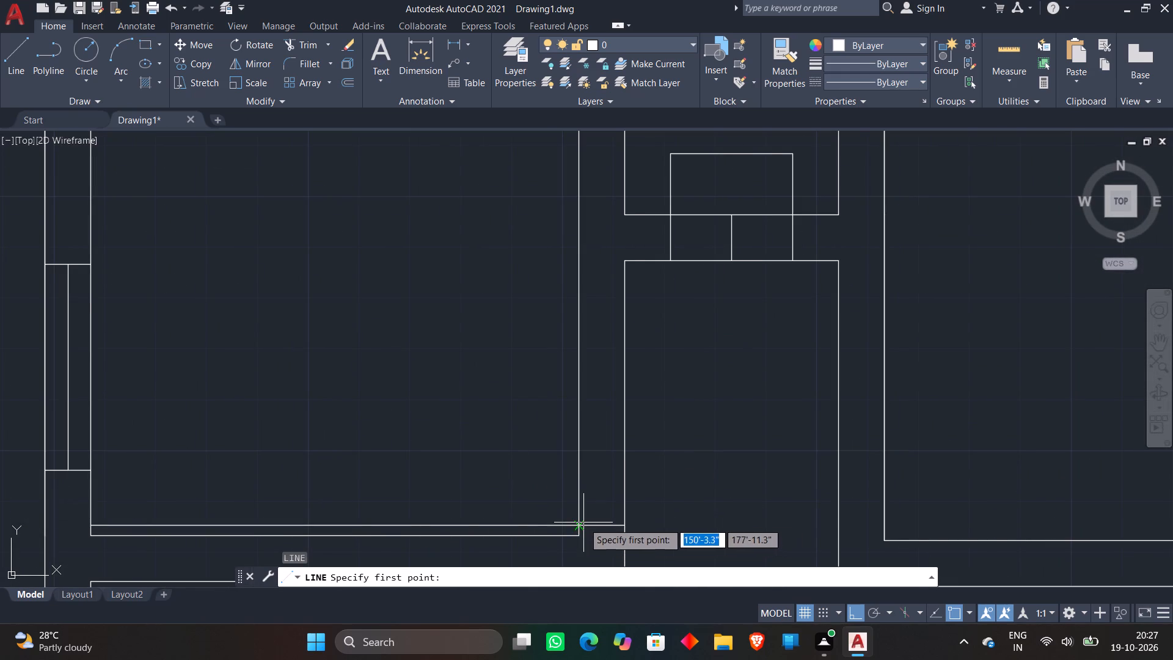
pyautogui.click(583, 522)
pyautogui.write("2'")
pyautogui.press('Return')
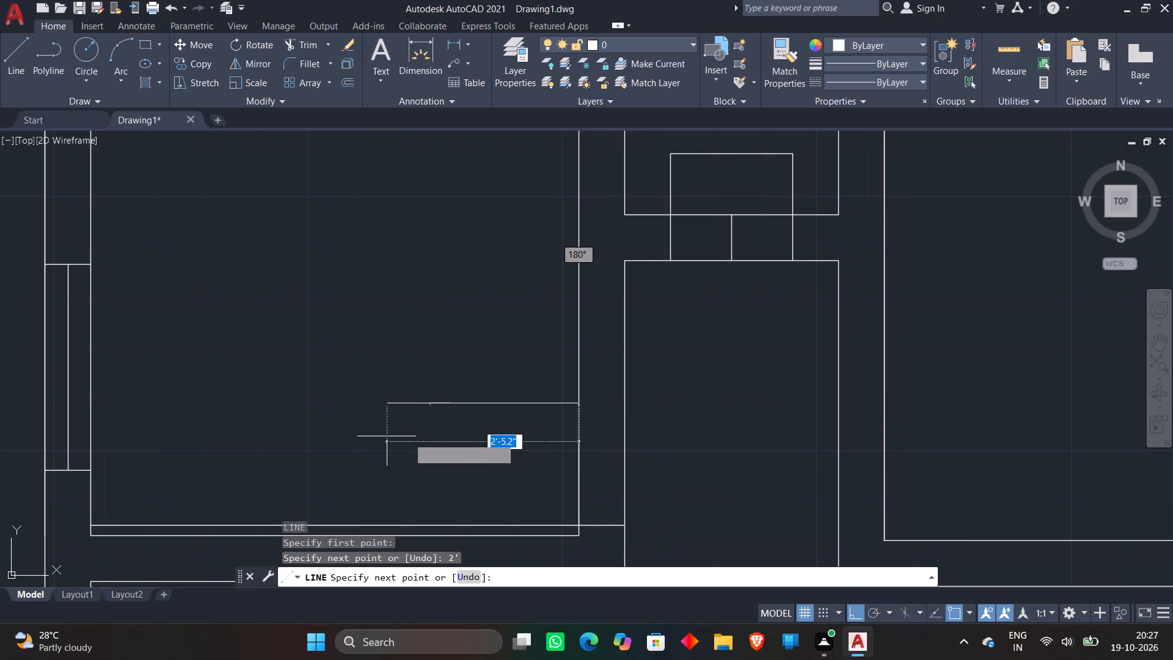
pyautogui.write("2'")
pyautogui.press('Return')
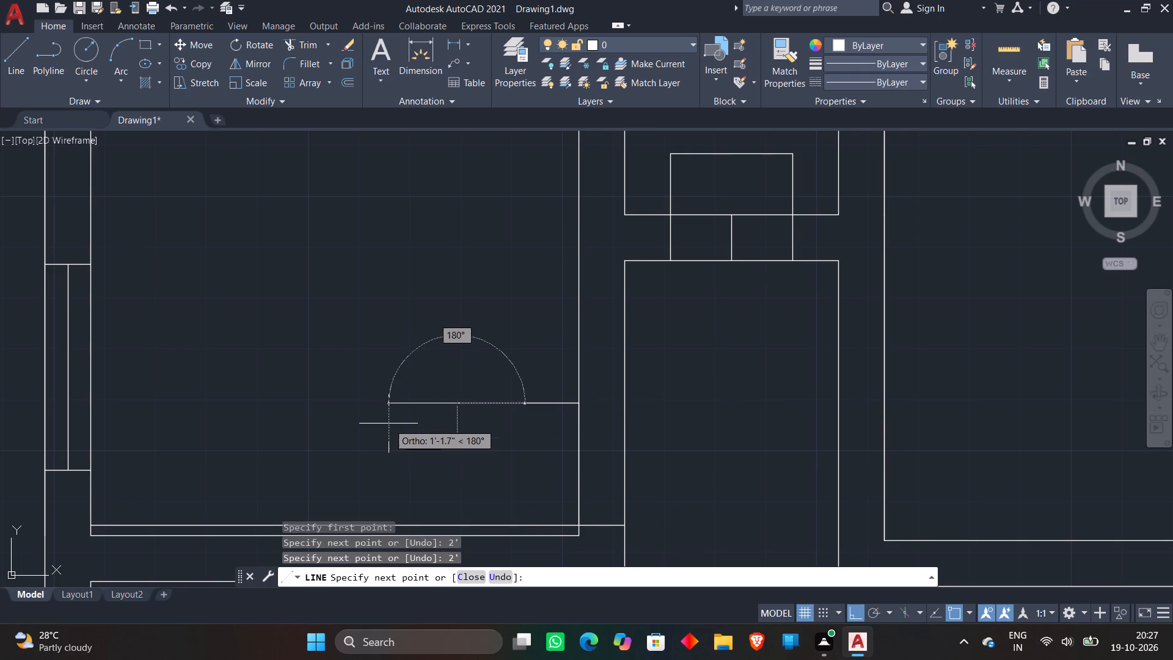
pyautogui.moveTo(390, 429); pyautogui.dragTo(388, 337, button='middle')
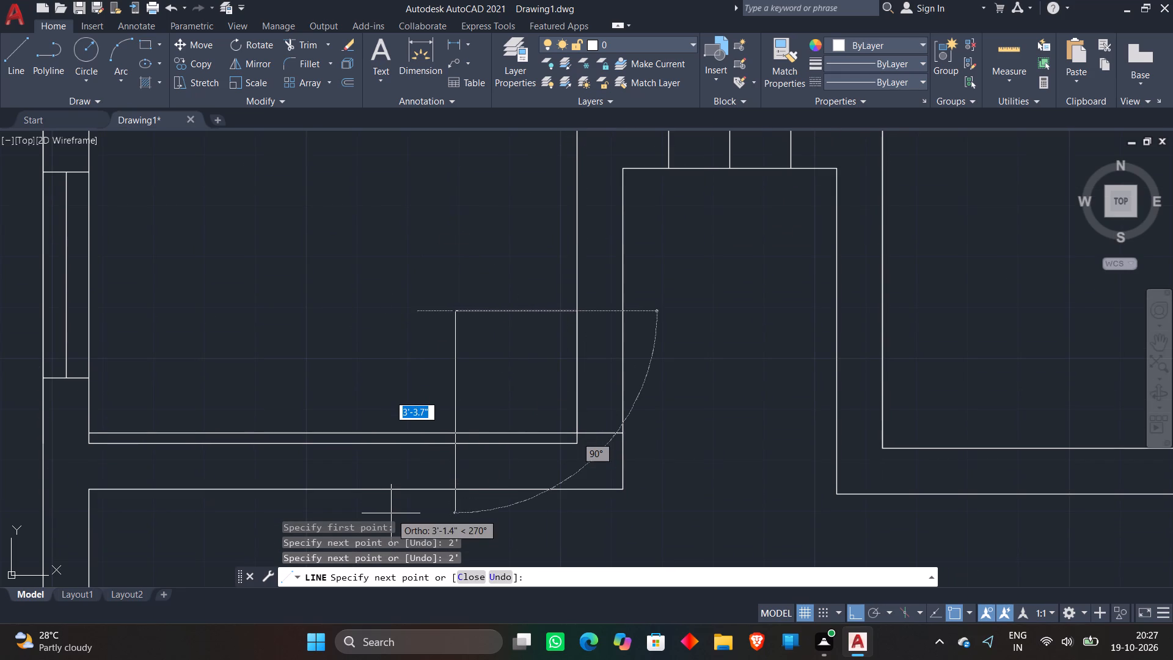
pyautogui.write("2'")
pyautogui.press('Return')
pyautogui.press('Escape')
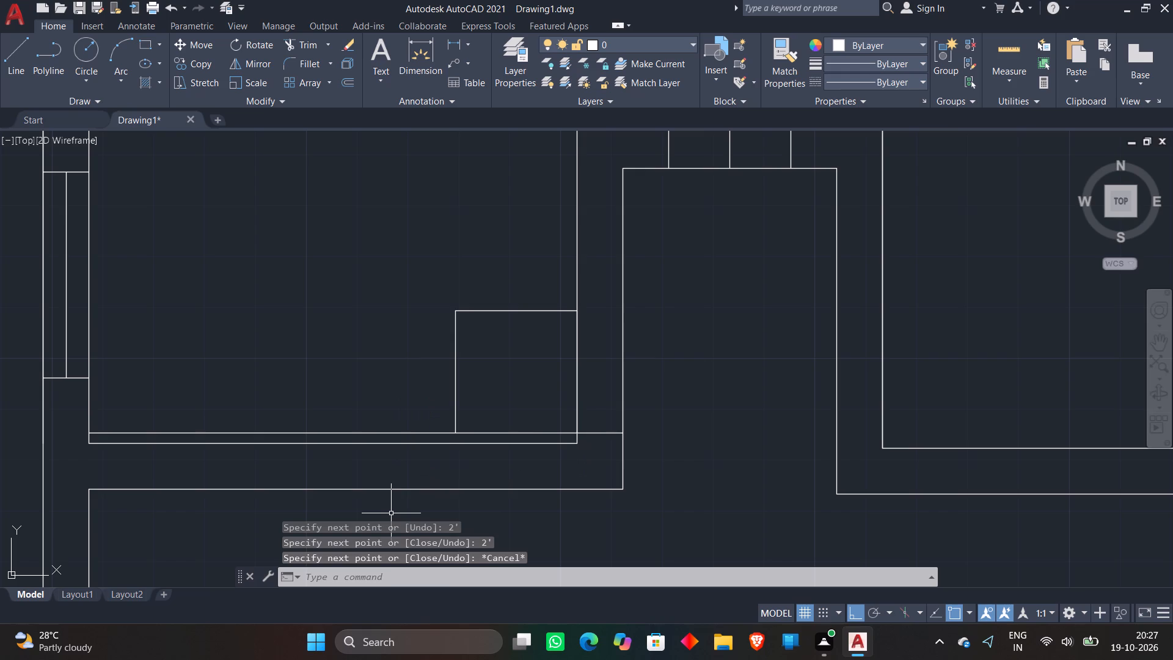
# Extend that square's top line rightward across the wall and trim the 2" offset line left of the square.
pyautogui.write('EX')
pyautogui.press('space')
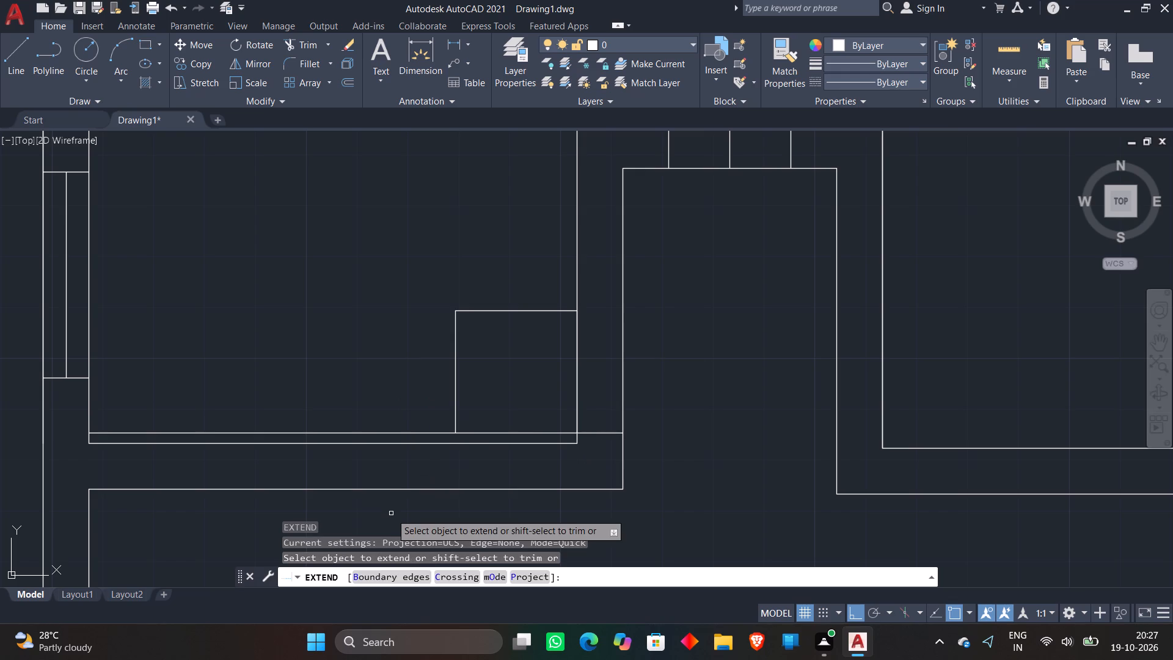
pyautogui.click(545, 310)
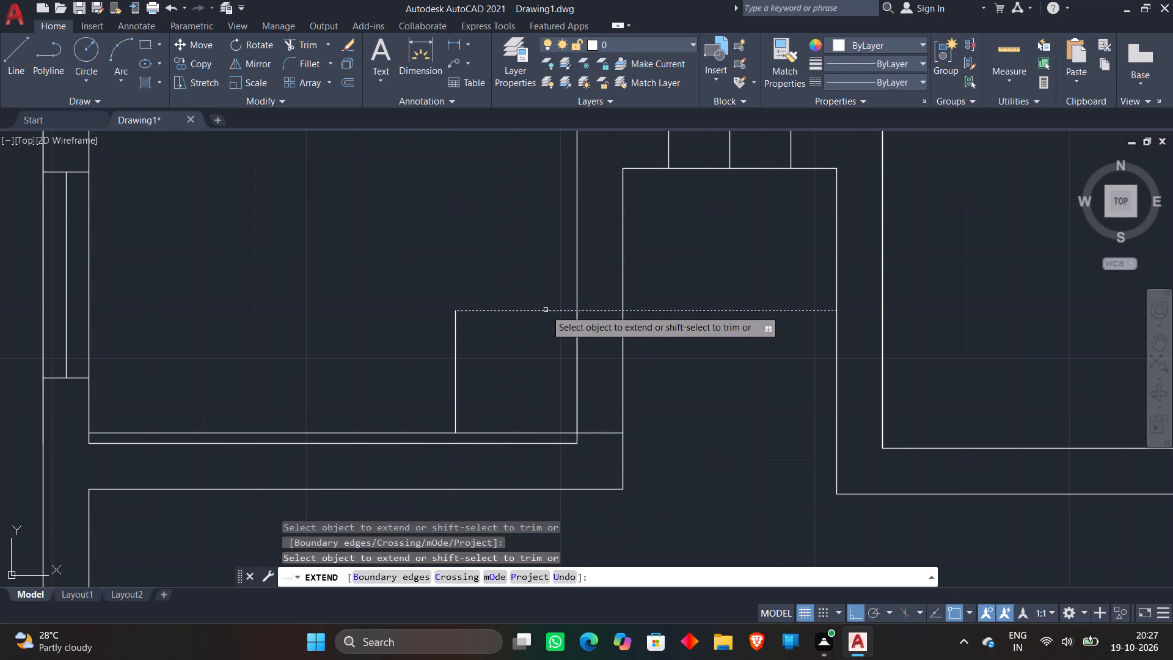
pyautogui.press('Escape')
pyautogui.write('TR')
pyautogui.press('space')
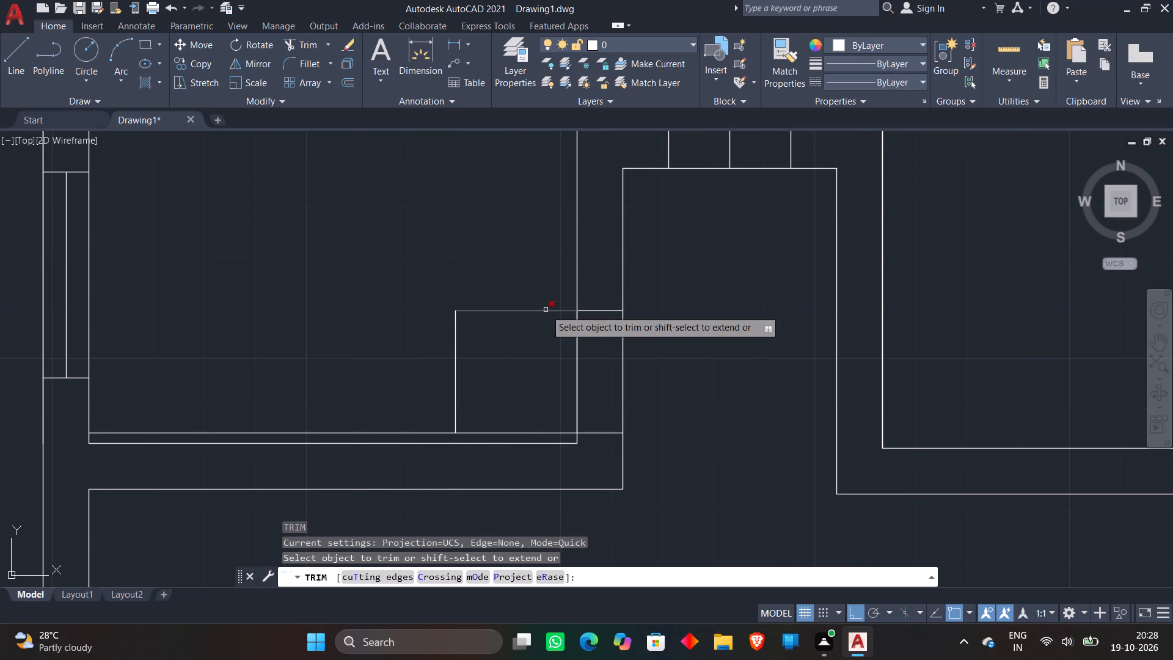
pyautogui.click(381, 433)
pyautogui.press('Escape')
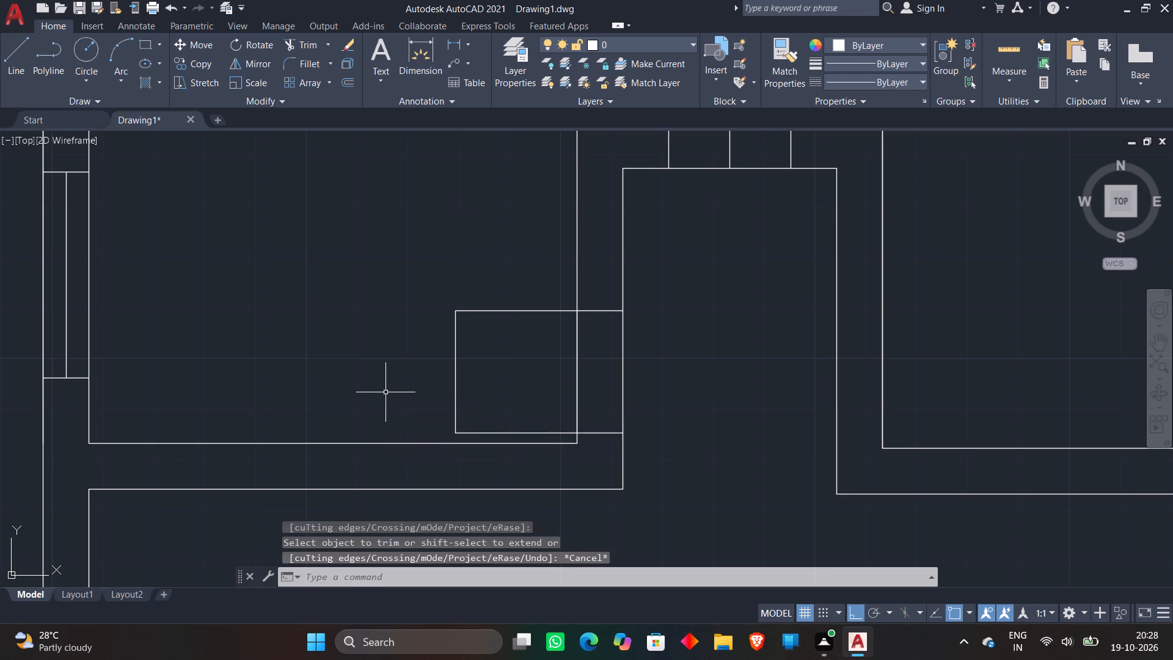
# Draw a 3' square door outline in the large hall's lower right corner, upward from where the right-hand offset line meets the bottom wall.
pyautogui.scroll(-2, 577, 271)
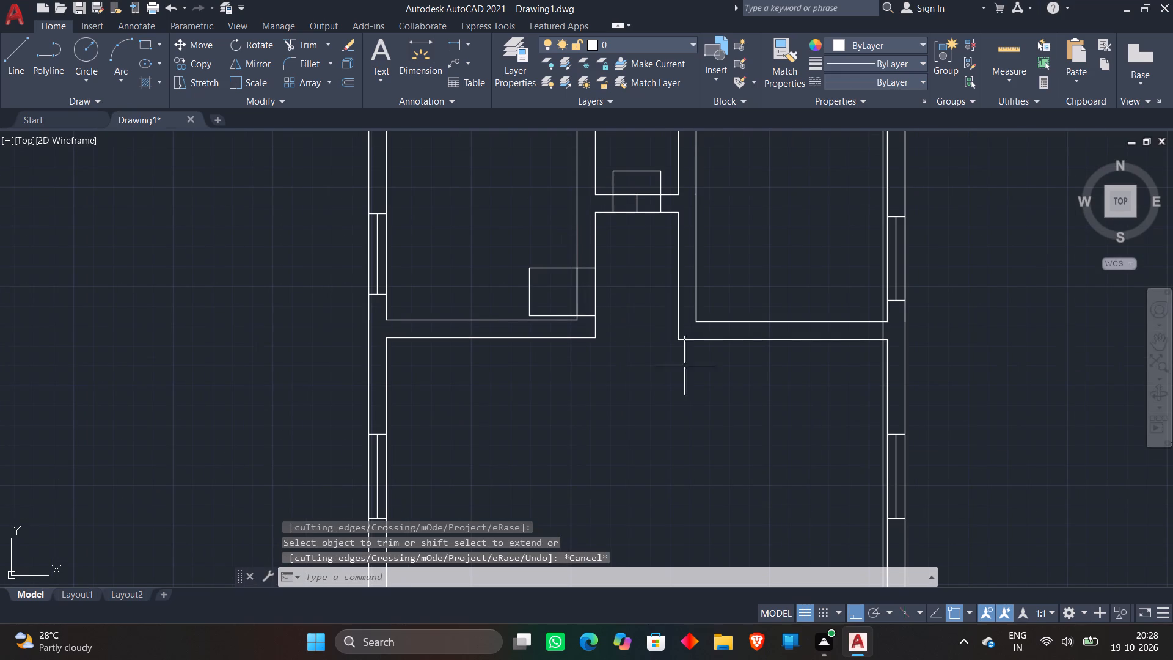
pyautogui.scroll(2, 905, 320)
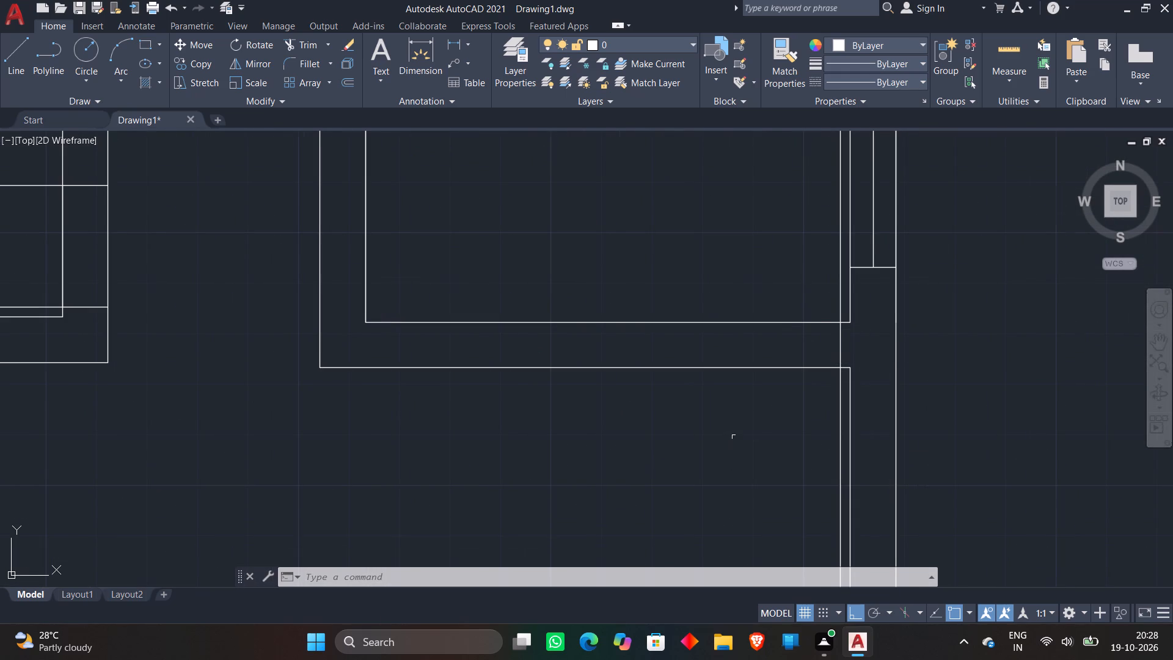
pyautogui.scroll(-2, 734, 437)
pyautogui.moveTo(737, 445); pyautogui.dragTo(653, 211, button='middle')
pyautogui.scroll(1, 675, 423)
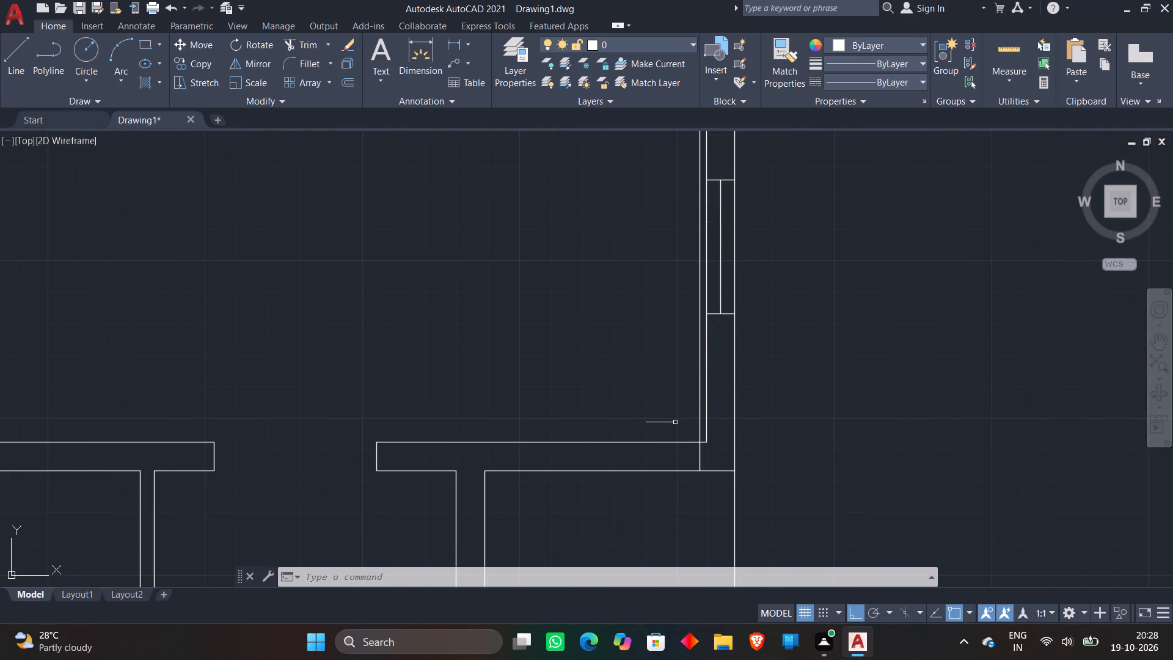
pyautogui.press('l')
pyautogui.press('Return')
pyautogui.click(696, 443)
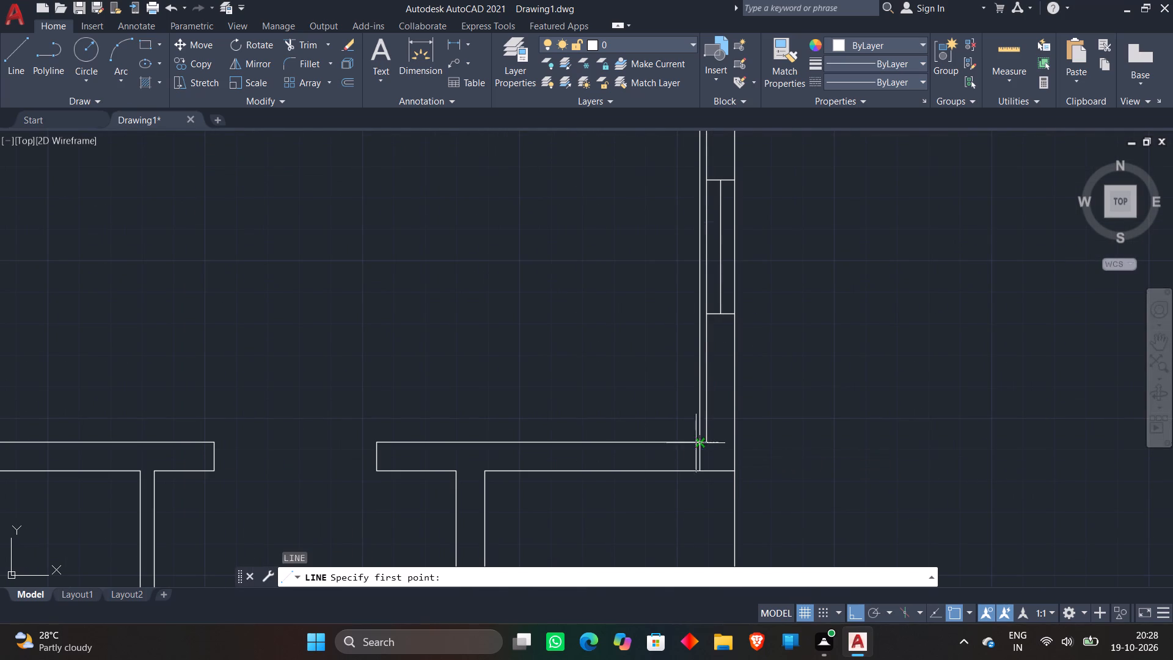
pyautogui.write("3'")
pyautogui.press('Return')
pyautogui.write("3'")
pyautogui.press('Return')
pyautogui.write("3'")
pyautogui.press('Return')
pyautogui.press('Escape')
# Trim the offset line above the 3' door square and extend the square's left line down across the wall.
pyautogui.write('TR')
pyautogui.press('space')
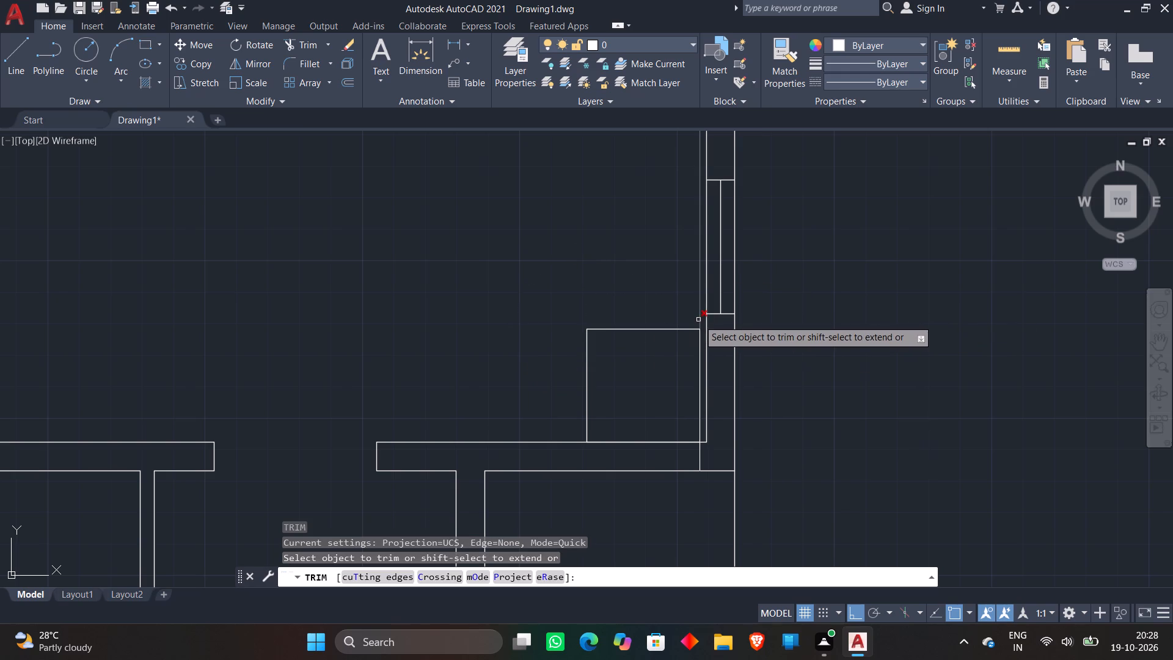
pyautogui.click(698, 320)
pyautogui.scroll(-3, 637, 296)
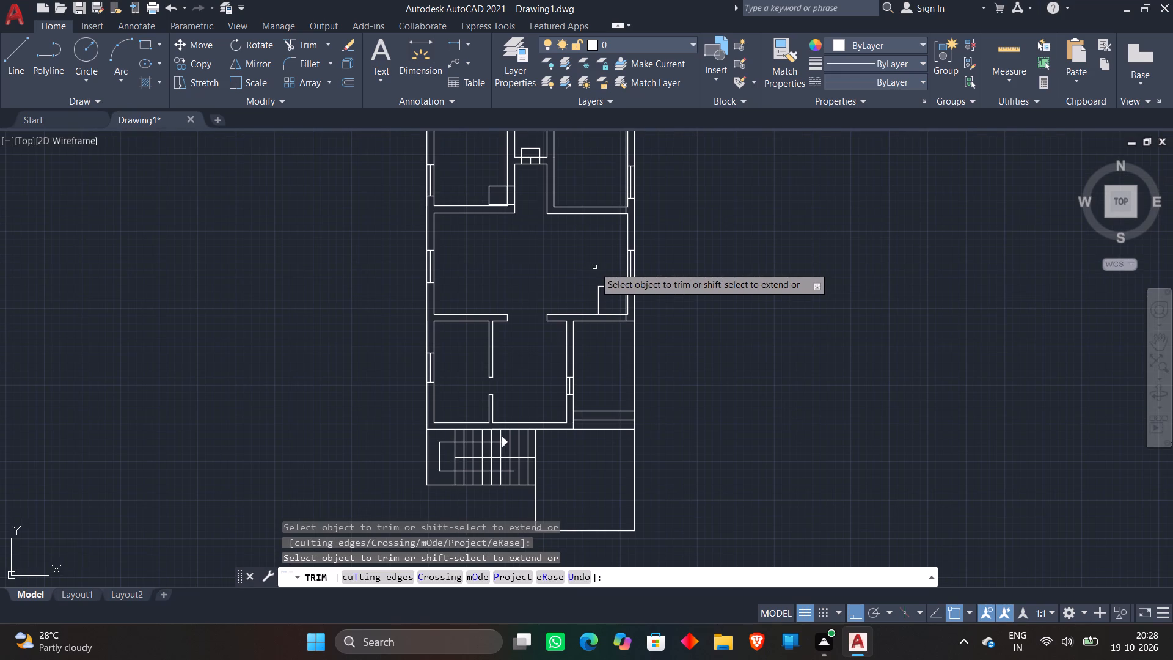
pyautogui.press('Escape')
pyautogui.write('EX')
pyautogui.press('space')
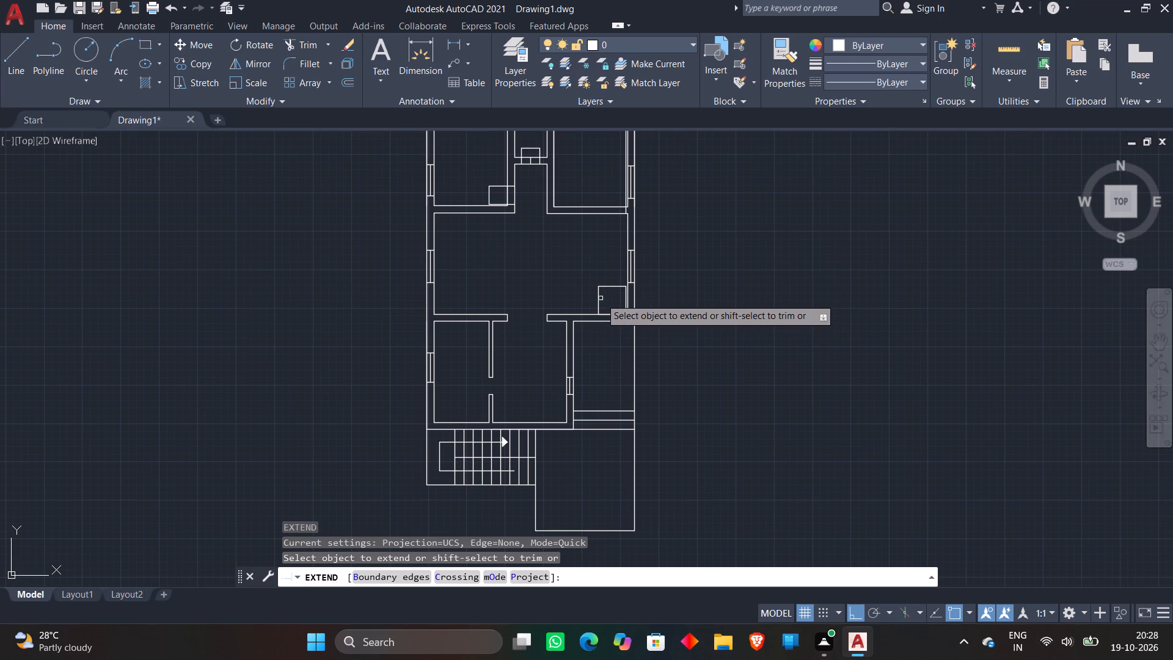
pyautogui.click(596, 306)
pyautogui.press('Escape')
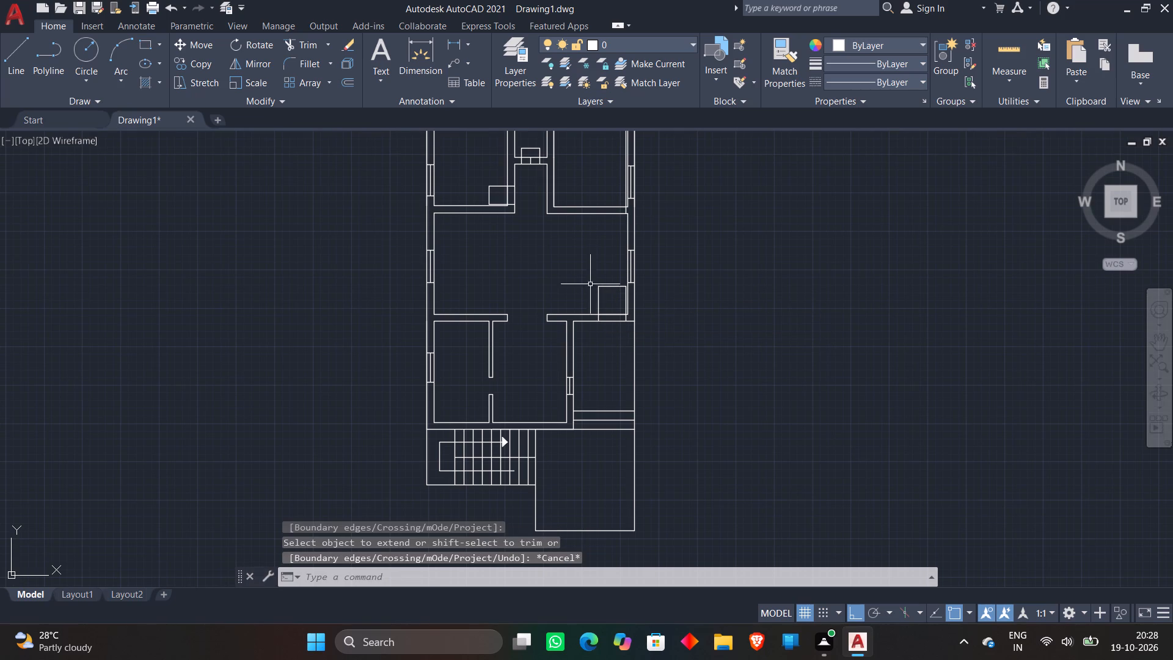
# In the upper right room, offset the line beside the right wall 2' leftward and the bottom wall's inner line 2' upward.
pyautogui.moveTo(591, 274); pyautogui.dragTo(608, 380, button='middle')
pyautogui.scroll(4, 630, 314)
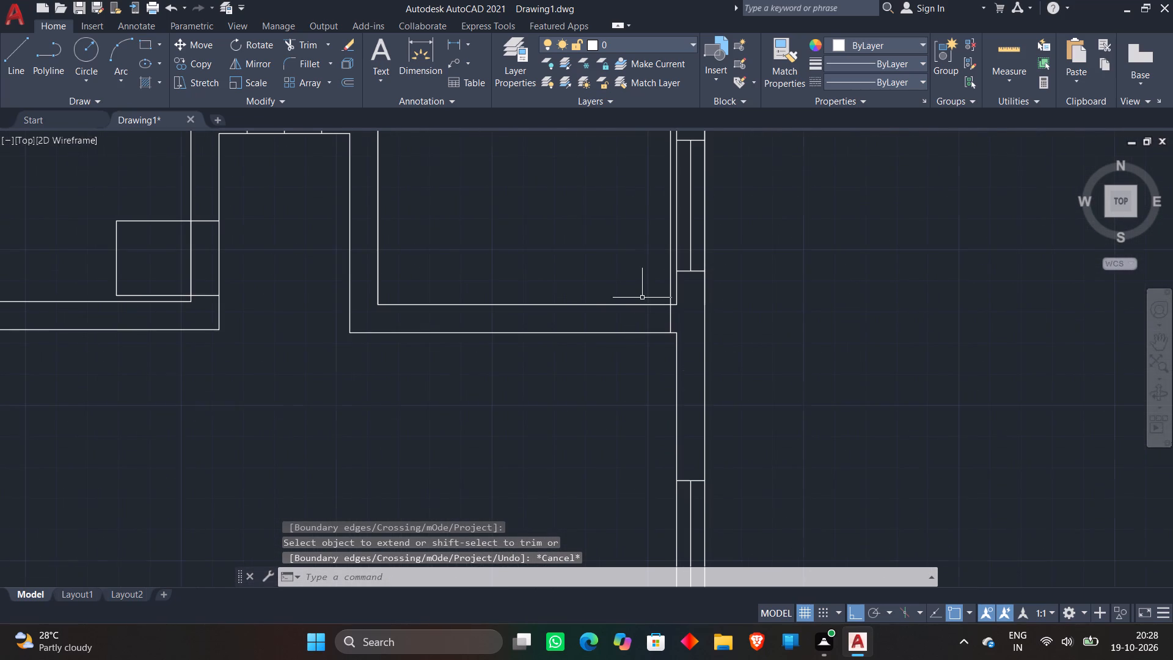
pyautogui.press('o')
pyautogui.press('Return')
pyautogui.write("2'")
pyautogui.press('Return')
pyautogui.click(684, 330)
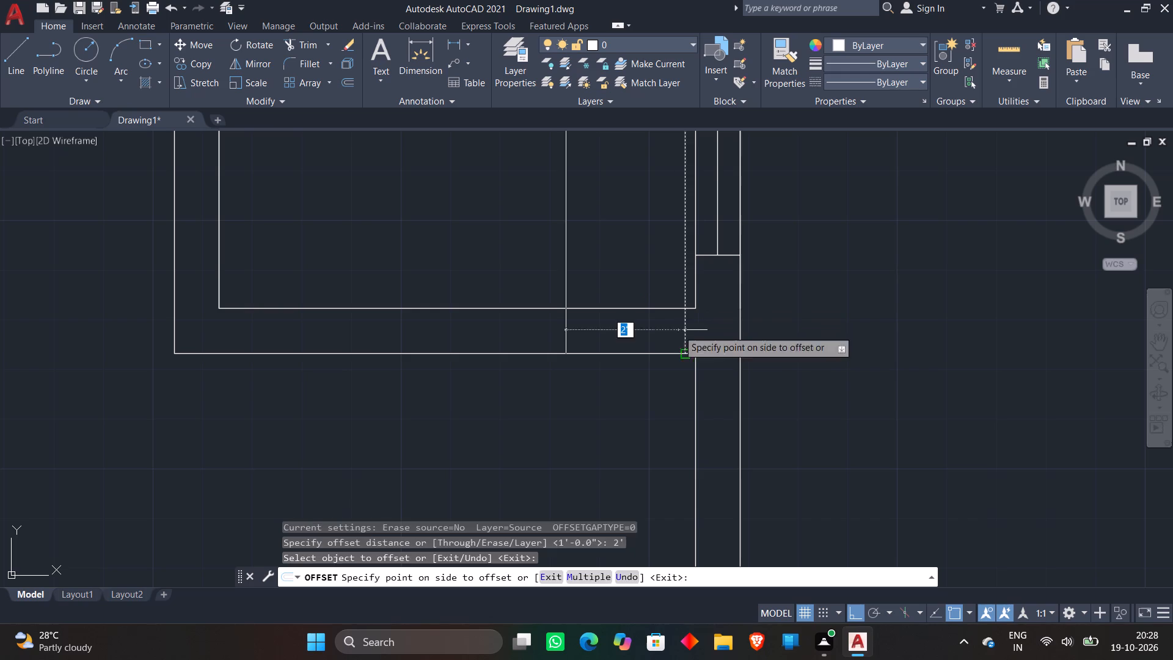
pyautogui.click(589, 331)
pyautogui.click(591, 309)
pyautogui.click(594, 273)
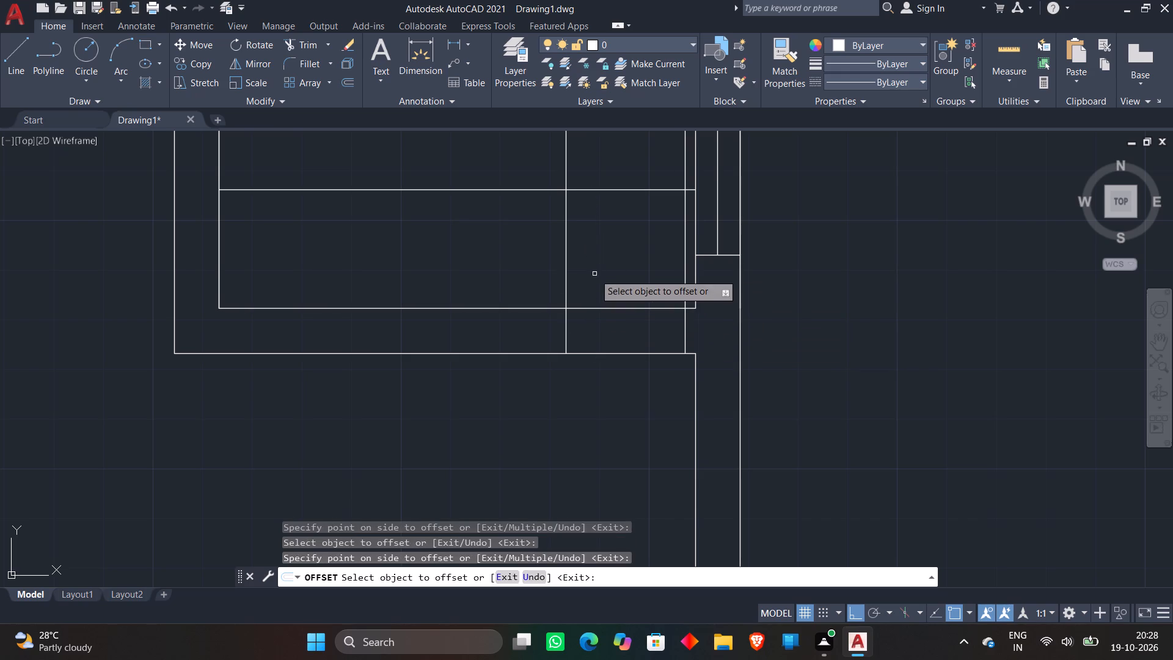
pyautogui.press('Escape')
# Trim the upper right room's offset lines beyond their crossings, leaving a 2' square door outline in the lower right corner.
pyautogui.scroll(-2, 197, 202)
pyautogui.moveTo(249, 187); pyautogui.dragTo(268, 298, button='middle')
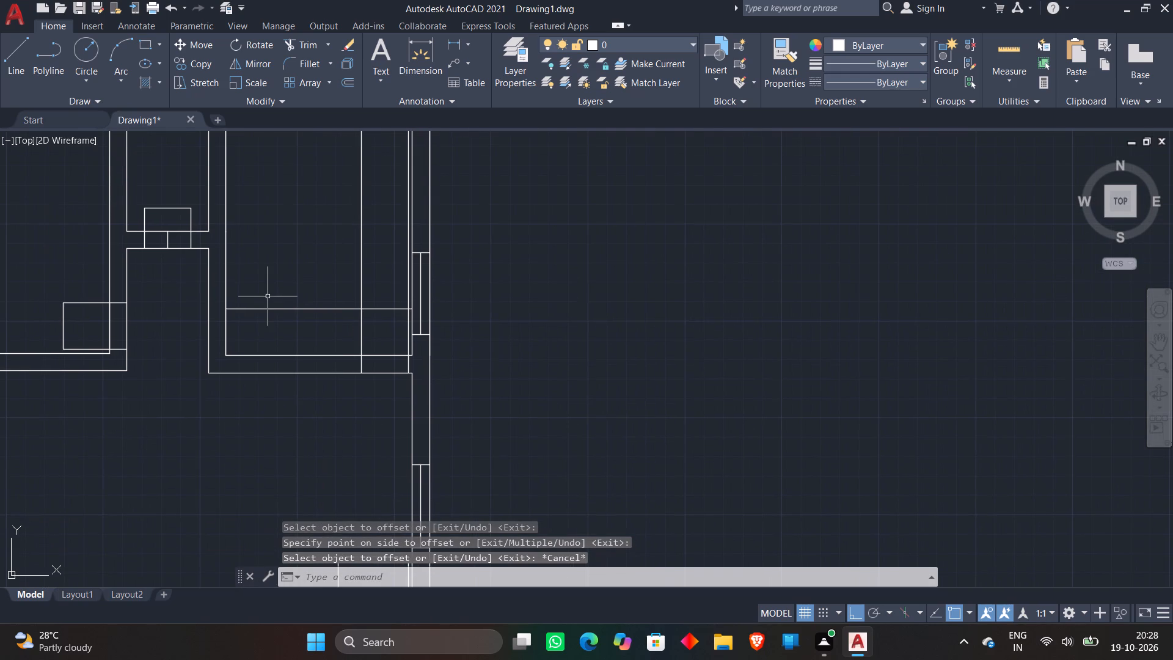
pyautogui.write('TR')
pyautogui.press('space')
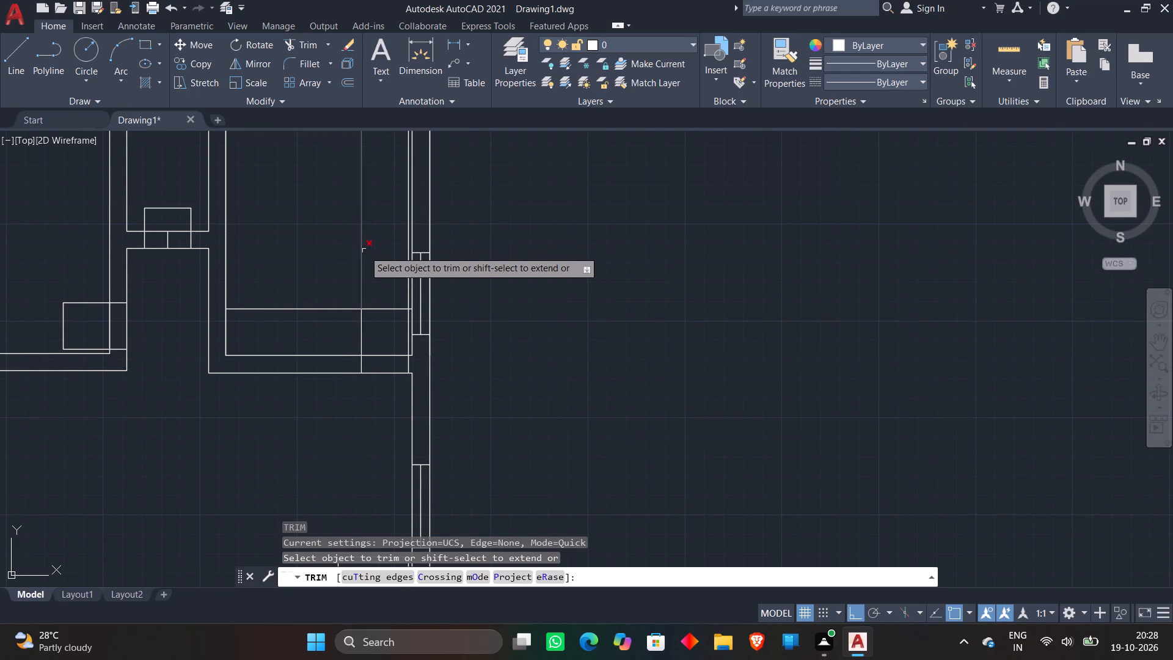
pyautogui.click(365, 252)
pyautogui.click(315, 315)
pyautogui.scroll(3, 428, 241)
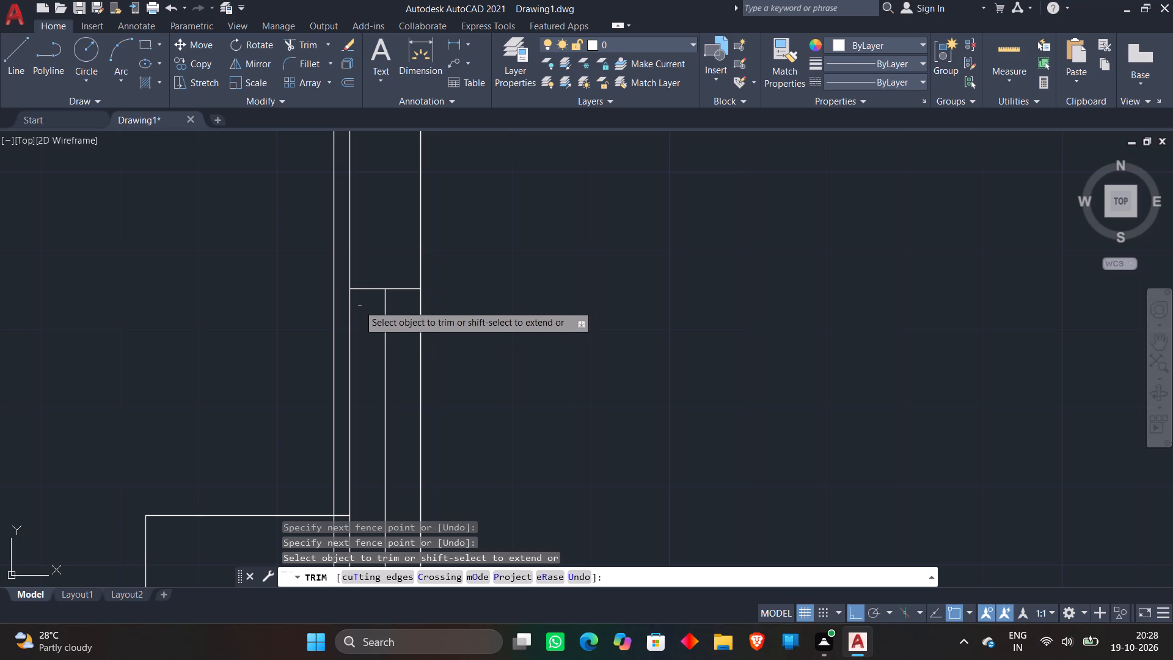
pyautogui.click(334, 337)
pyautogui.moveTo(335, 413); pyautogui.dragTo(366, 274, button='middle')
pyautogui.click(372, 376)
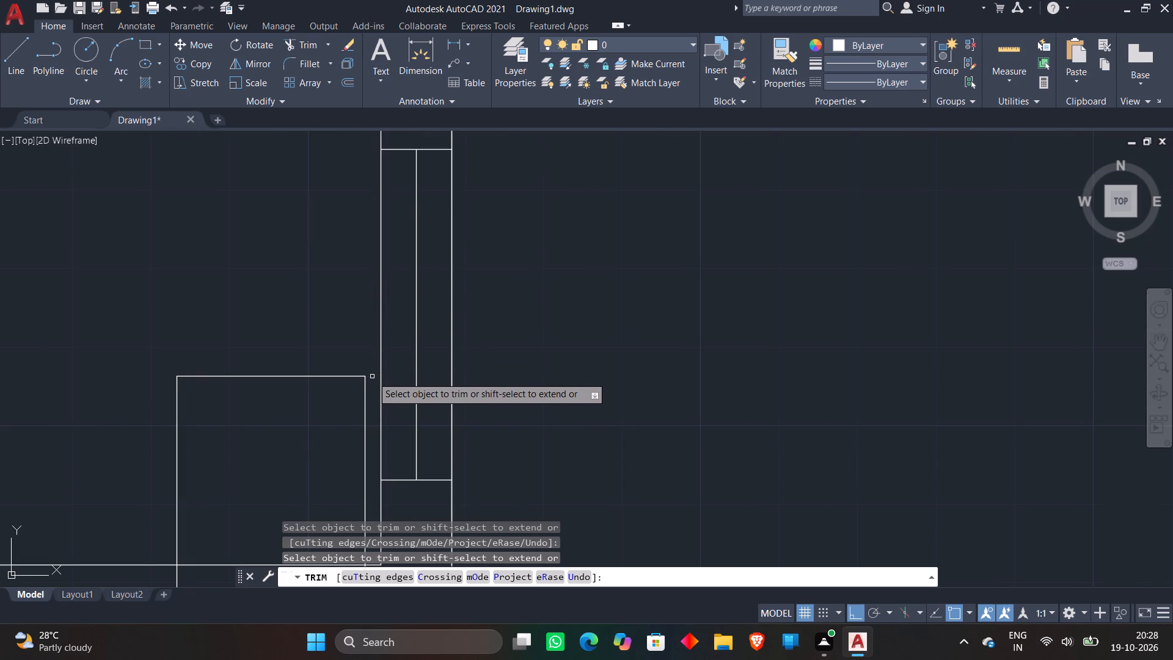
pyautogui.press('Escape')
# Draw a Start, End, Direction arc across the top middle room's door square, from its upper wall-side corner rightward to the lower right corner.
pyautogui.scroll(-2, 469, 340)
pyautogui.scroll(-3, 724, 332)
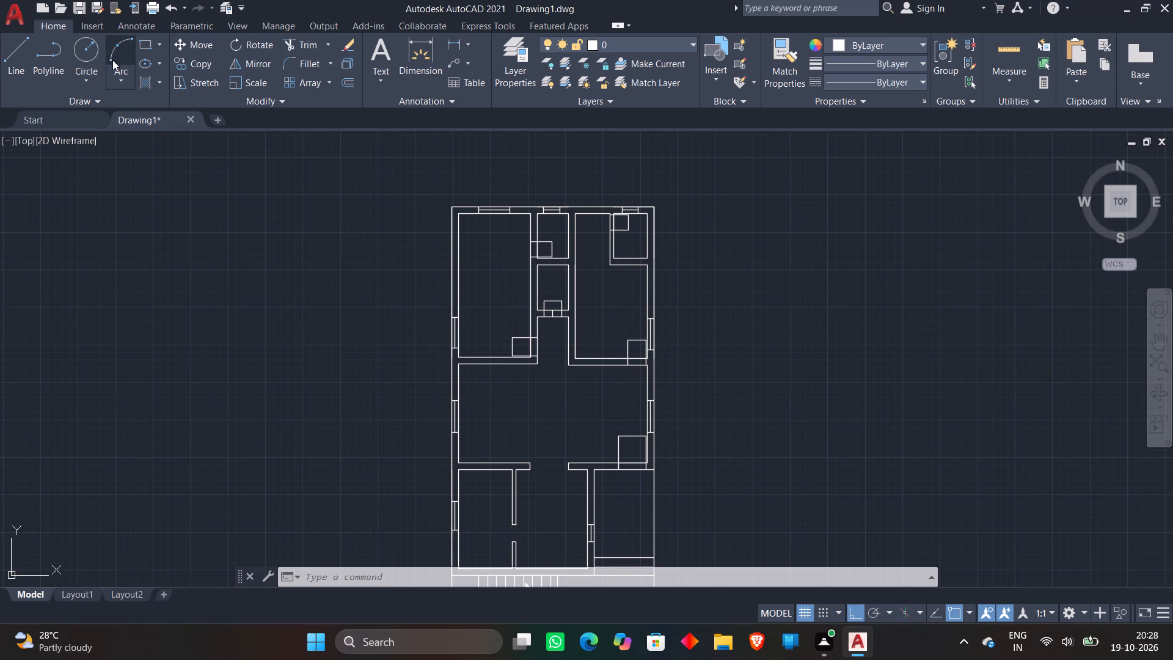
pyautogui.click(121, 73)
pyautogui.click(122, 265)
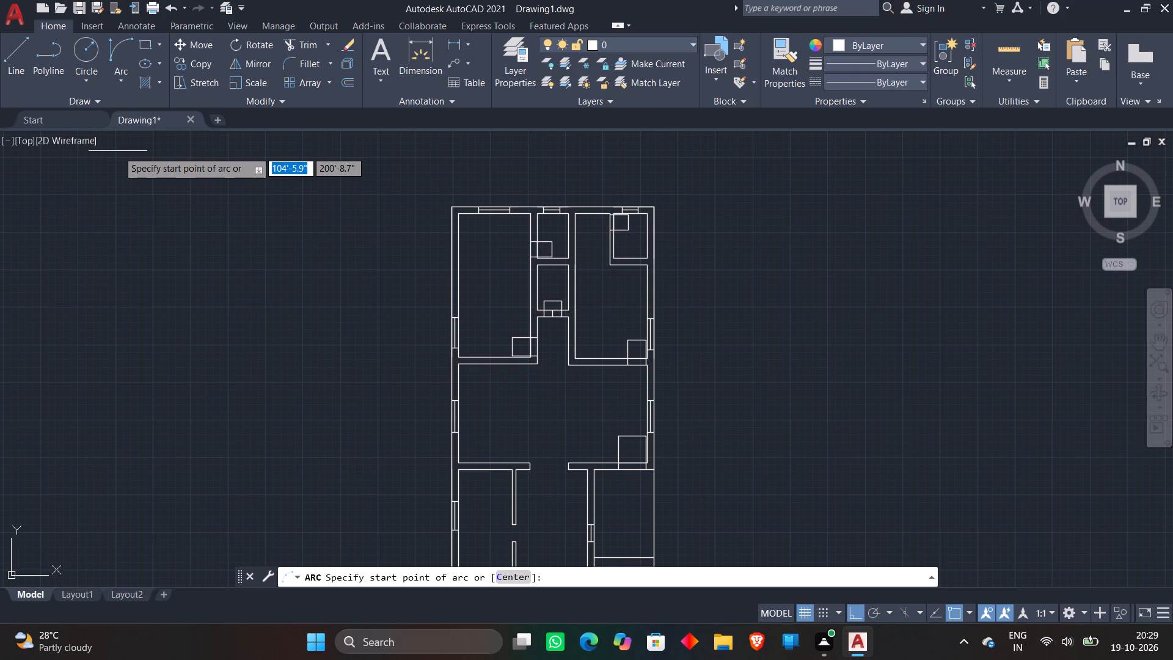
pyautogui.click(119, 53)
pyautogui.rightClick(120, 56)
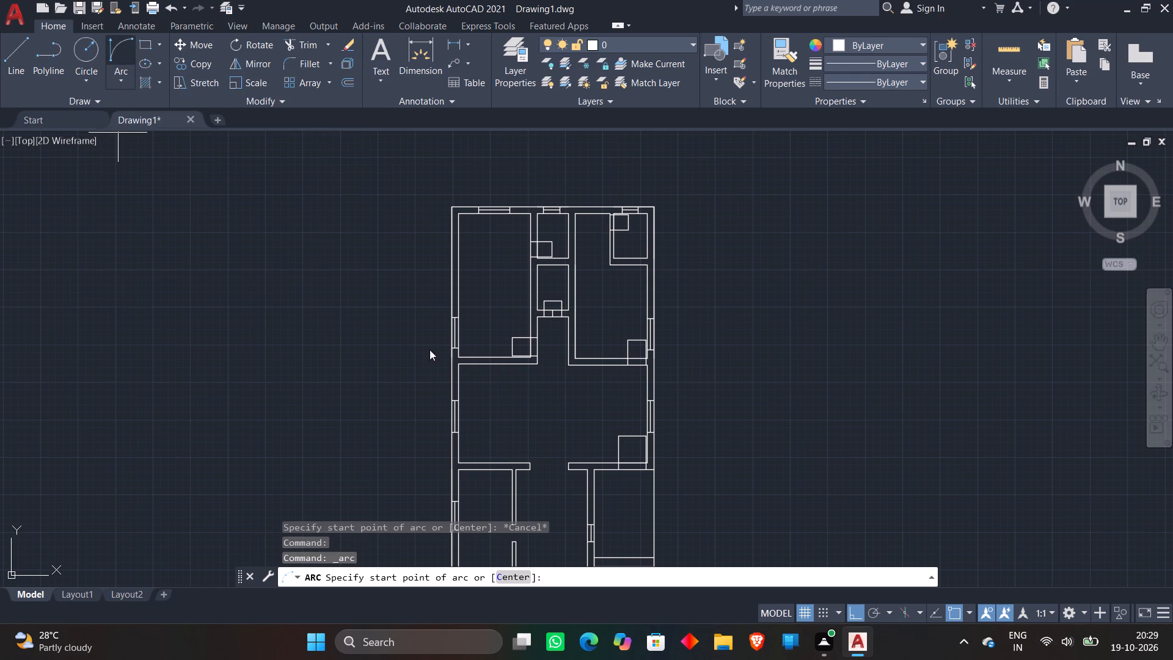
pyautogui.click(118, 48)
pyautogui.moveTo(483, 263); pyautogui.dragTo(443, 257, button='middle')
pyautogui.scroll(2, 502, 269)
pyautogui.scroll(2, 491, 191)
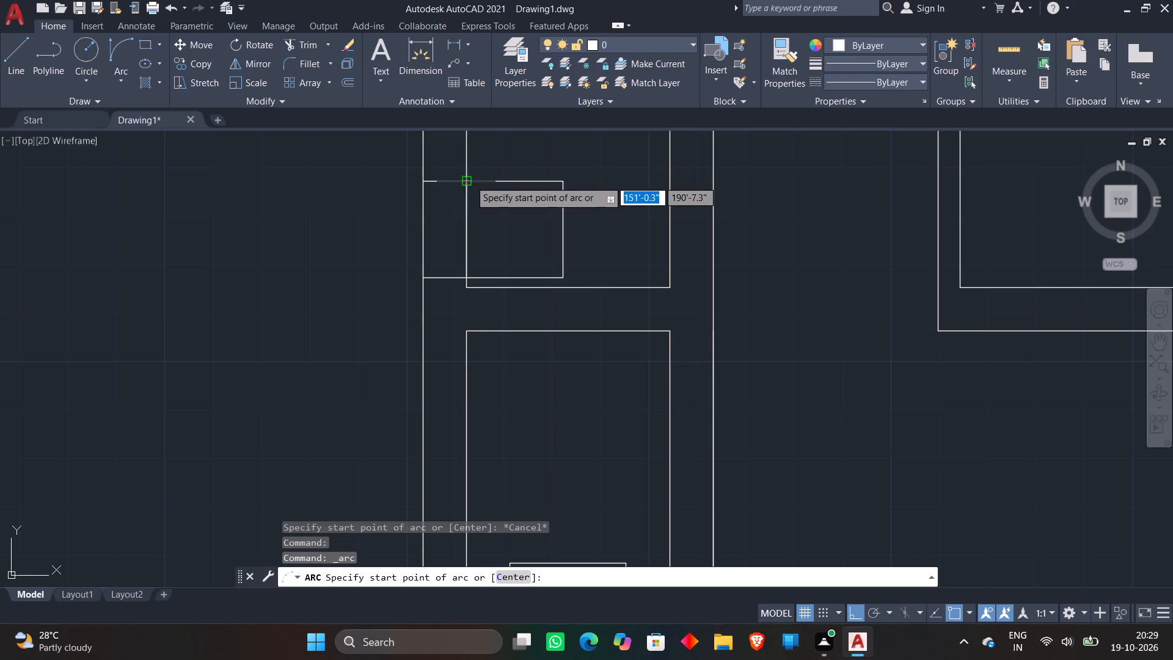
pyautogui.click(470, 180)
pyautogui.click(565, 274)
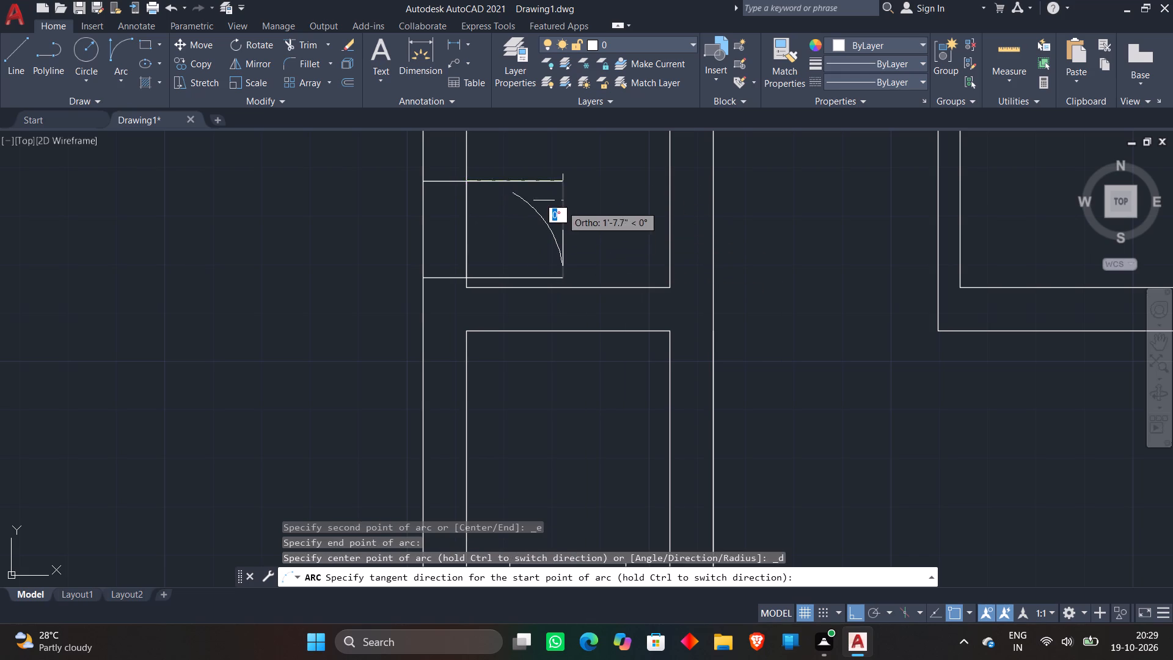
pyautogui.click(565, 191)
# Draw a door arc in the top right small room's square, from its lower wall-side corner rightward to the upper right corner.
pyautogui.scroll(-2, 581, 179)
pyautogui.moveTo(581, 179); pyautogui.dragTo(369, 302, button='middle')
pyautogui.click(120, 46)
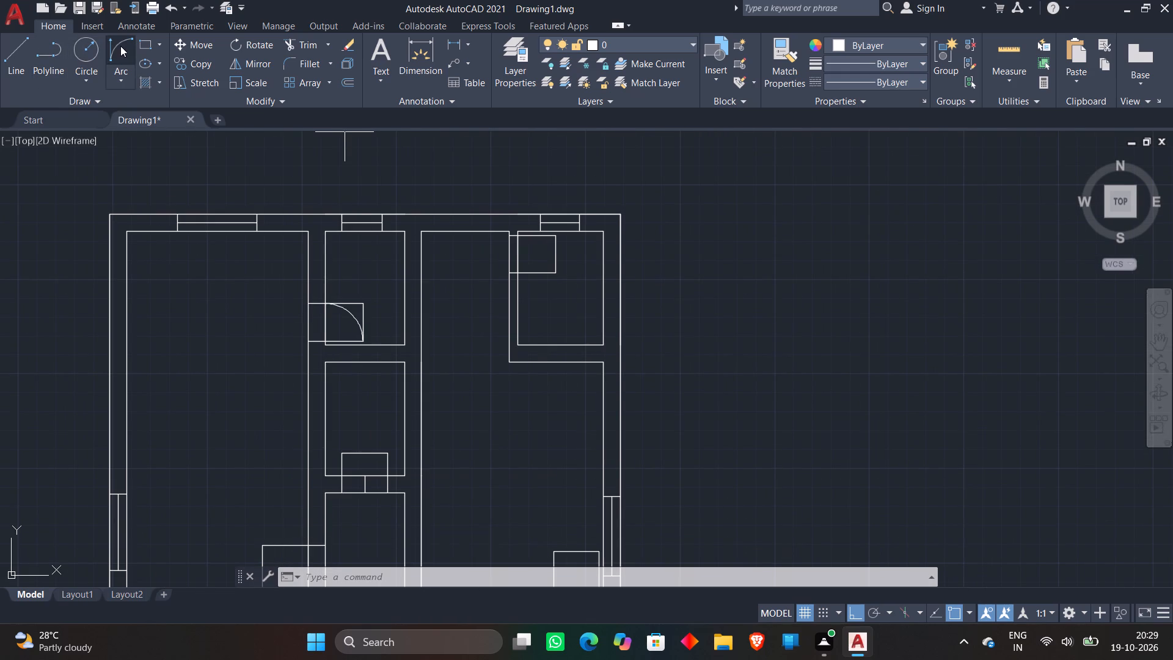
pyautogui.scroll(3, 529, 235)
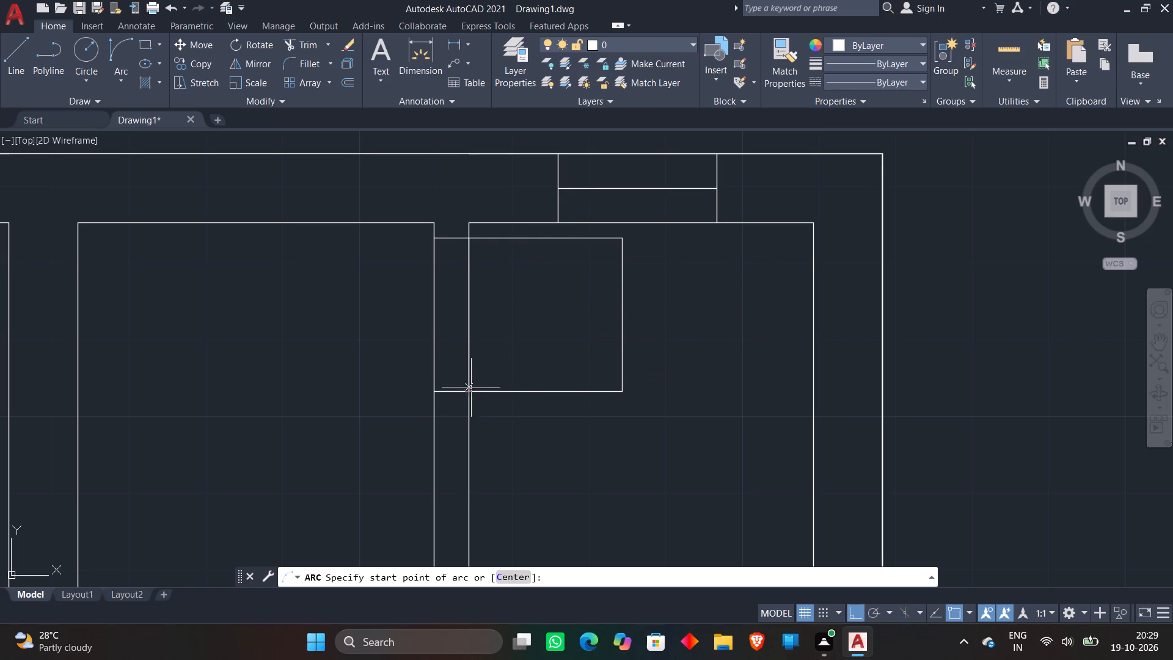
pyautogui.click(469, 390)
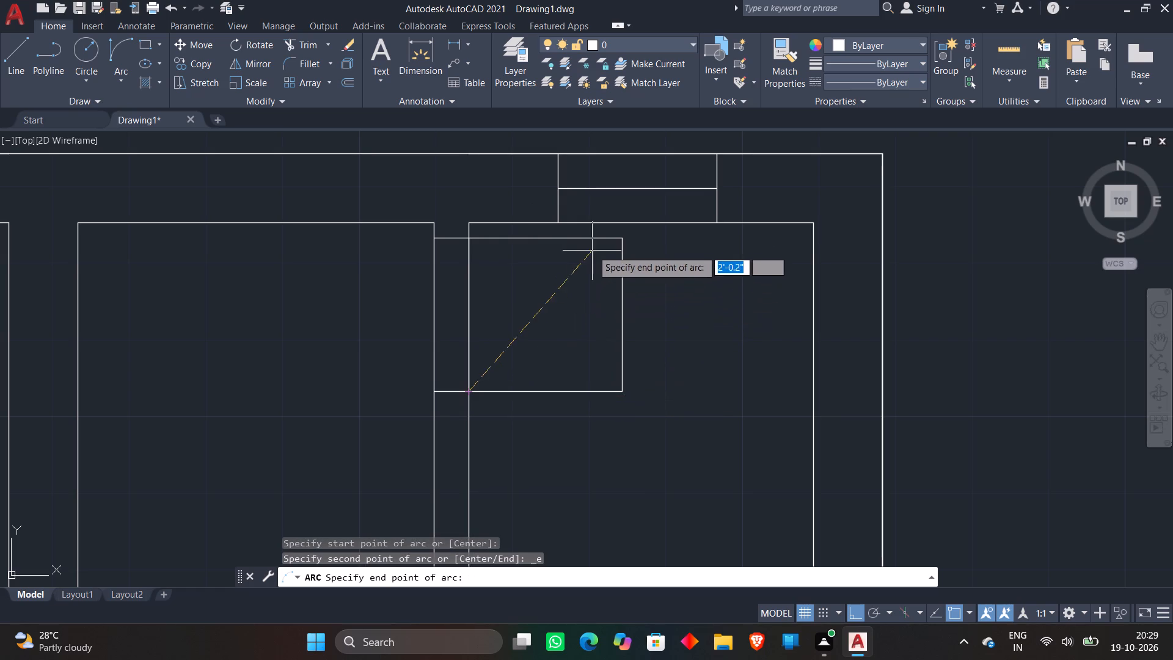
pyautogui.click(623, 235)
pyautogui.click(697, 306)
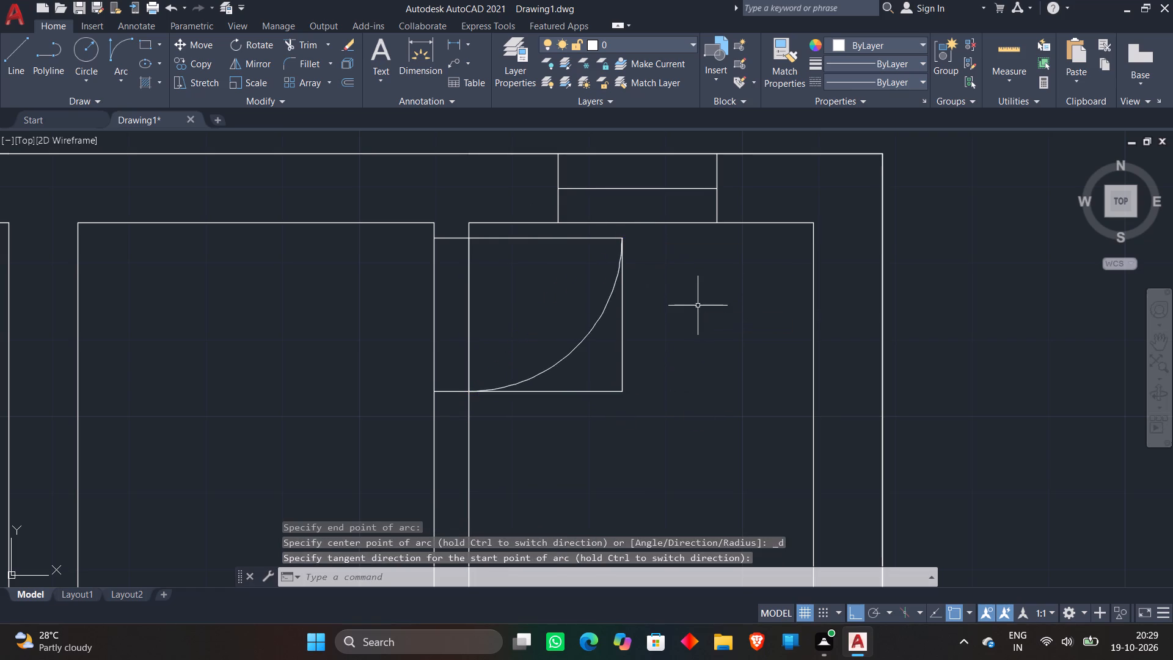
# Draw two mirrored double-door arcs in the lower middle room, from the centre line's top end to the outline's upper left and right corners.
pyautogui.scroll(-3, 698, 302)
pyautogui.moveTo(687, 365); pyautogui.dragTo(689, 263, button='middle')
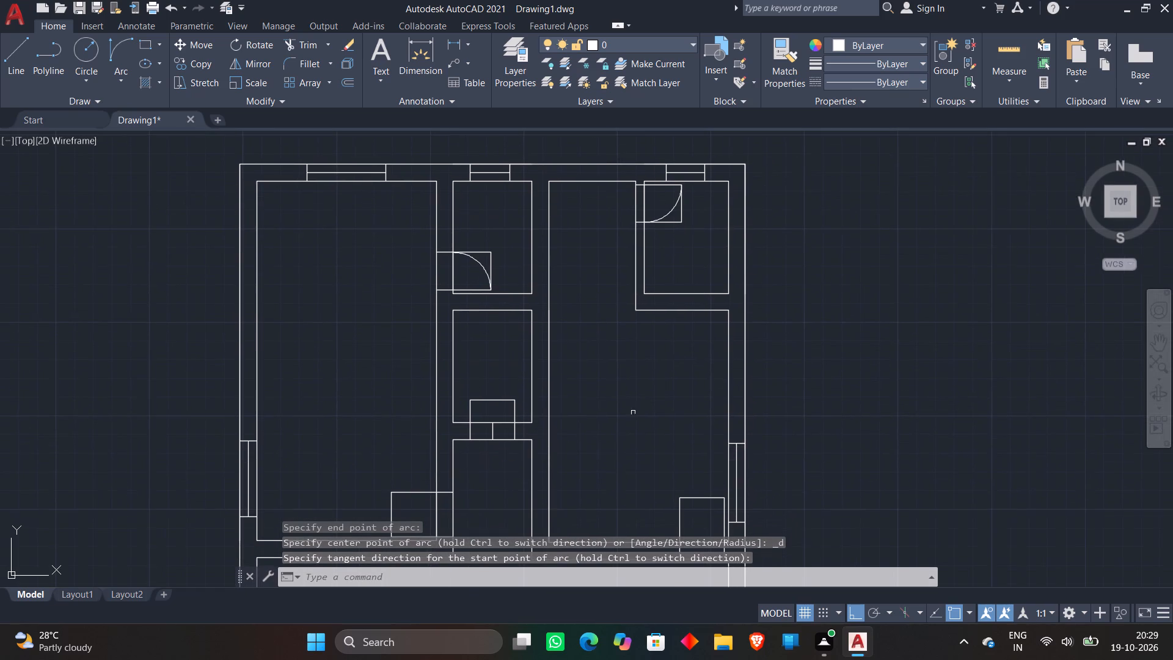
pyautogui.click(112, 52)
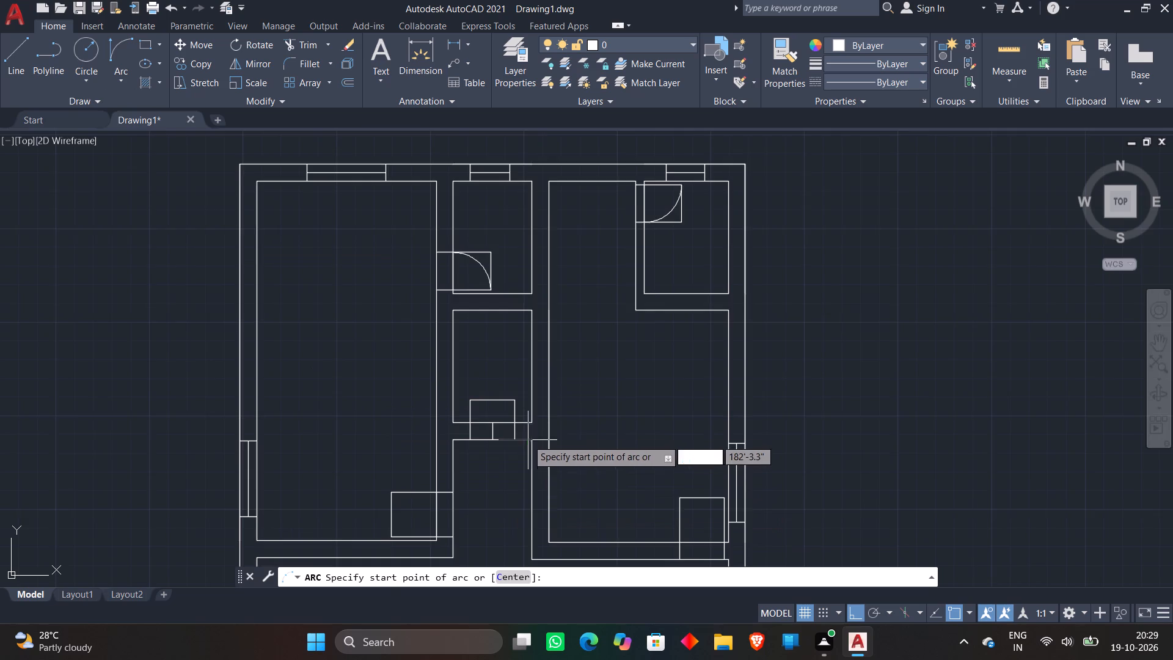
pyautogui.scroll(2, 517, 428)
pyautogui.click(449, 422)
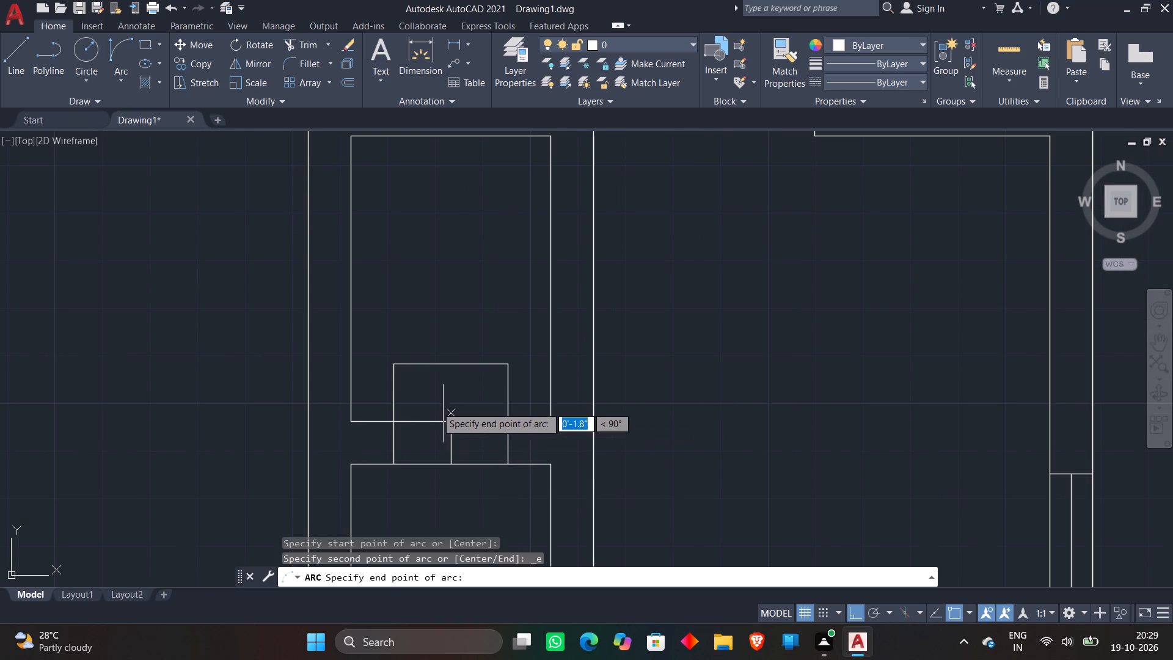
pyautogui.click(395, 365)
pyautogui.click(418, 321)
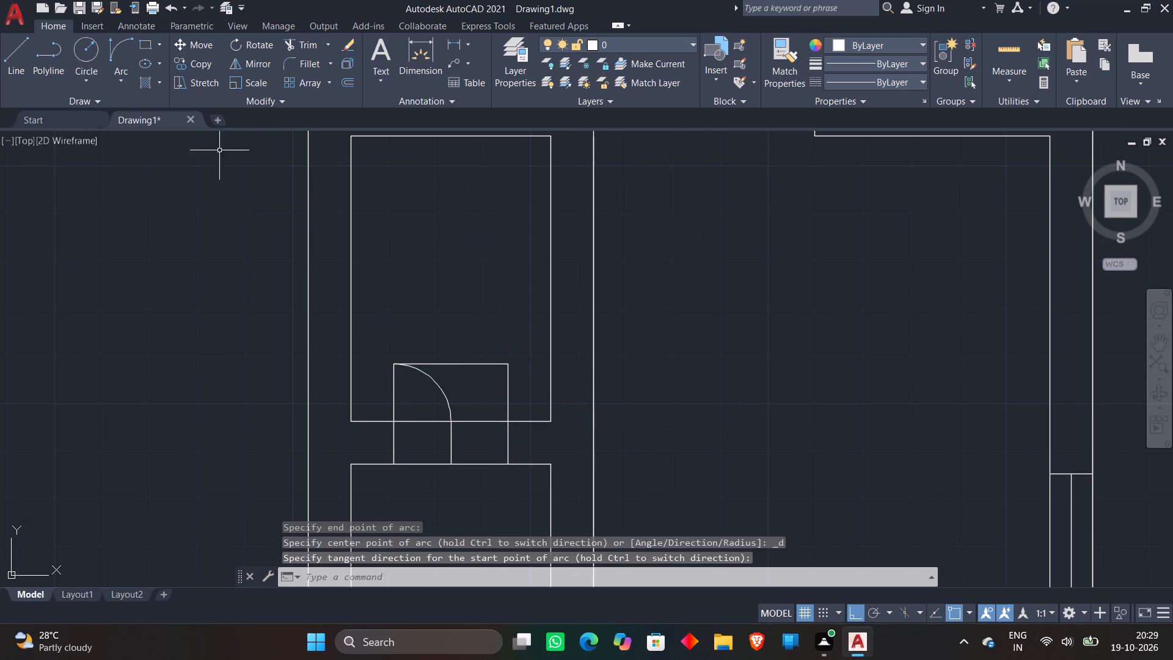
pyautogui.click(112, 42)
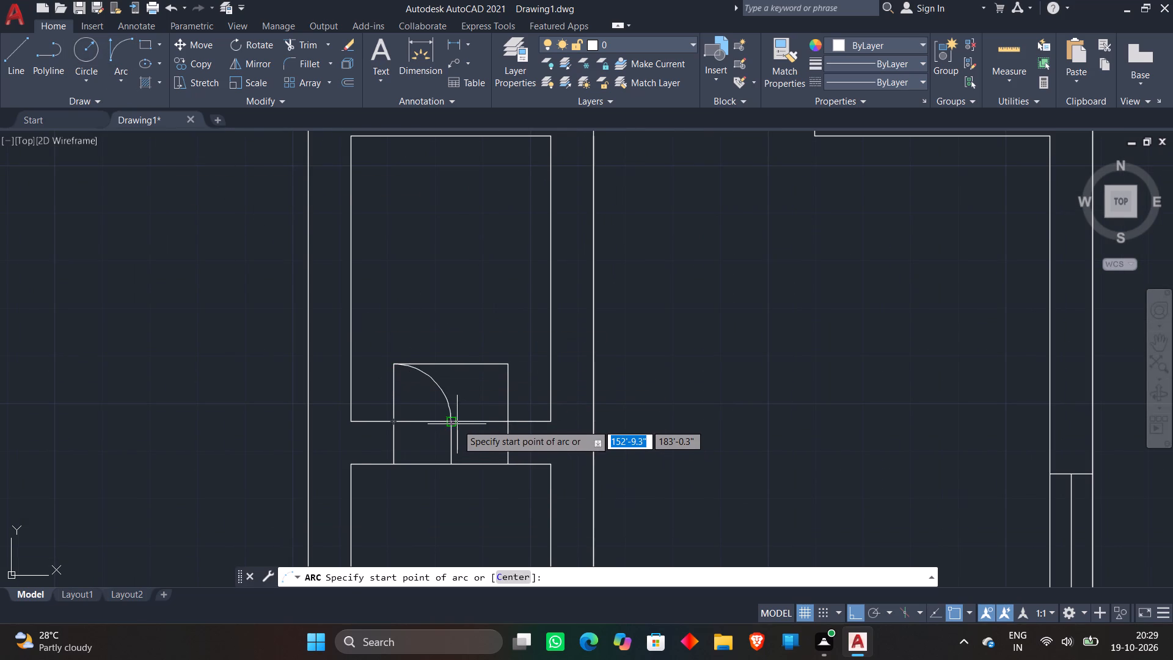
pyautogui.click(447, 421)
pyautogui.click(505, 362)
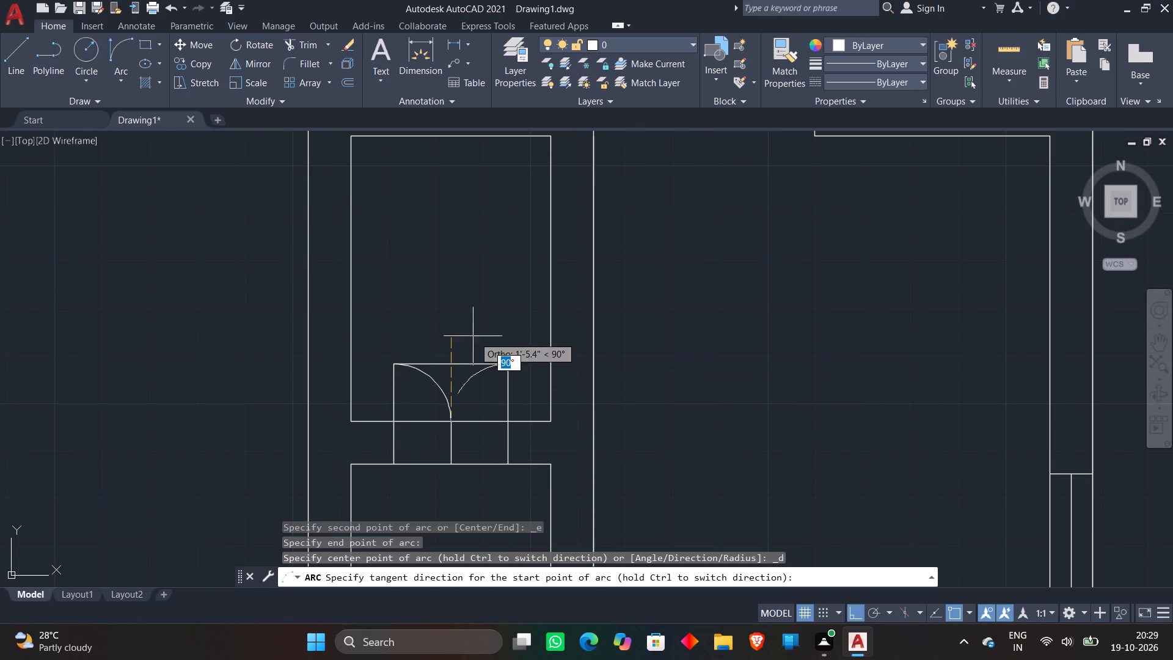
pyautogui.click(462, 325)
# Draw a door arc in the upper left room's square, from its upper wall-side corner leftward to the lower left corner.
pyautogui.scroll(-3, 462, 324)
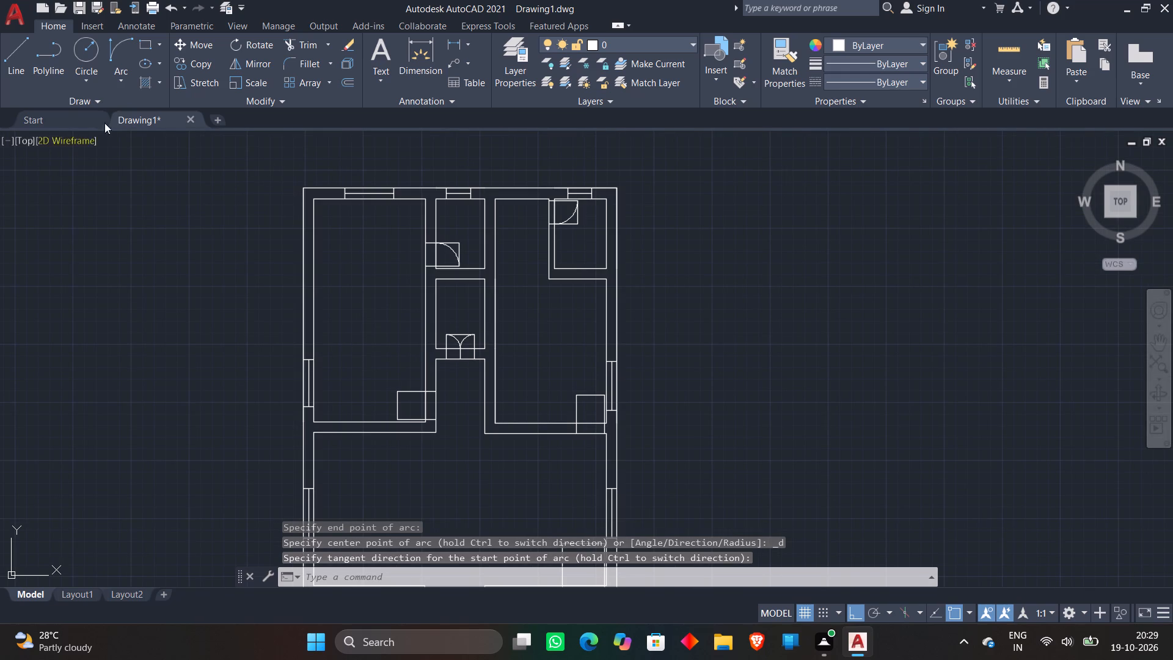
pyautogui.click(119, 40)
pyautogui.scroll(1, 437, 416)
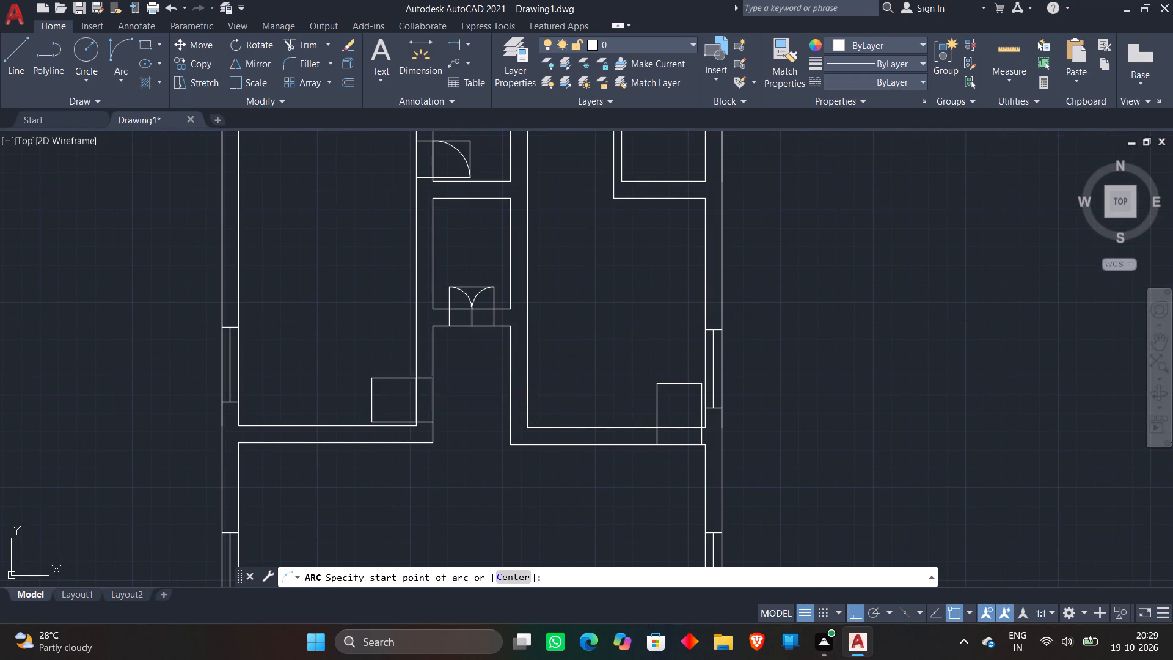
pyautogui.click(414, 381)
pyautogui.click(374, 420)
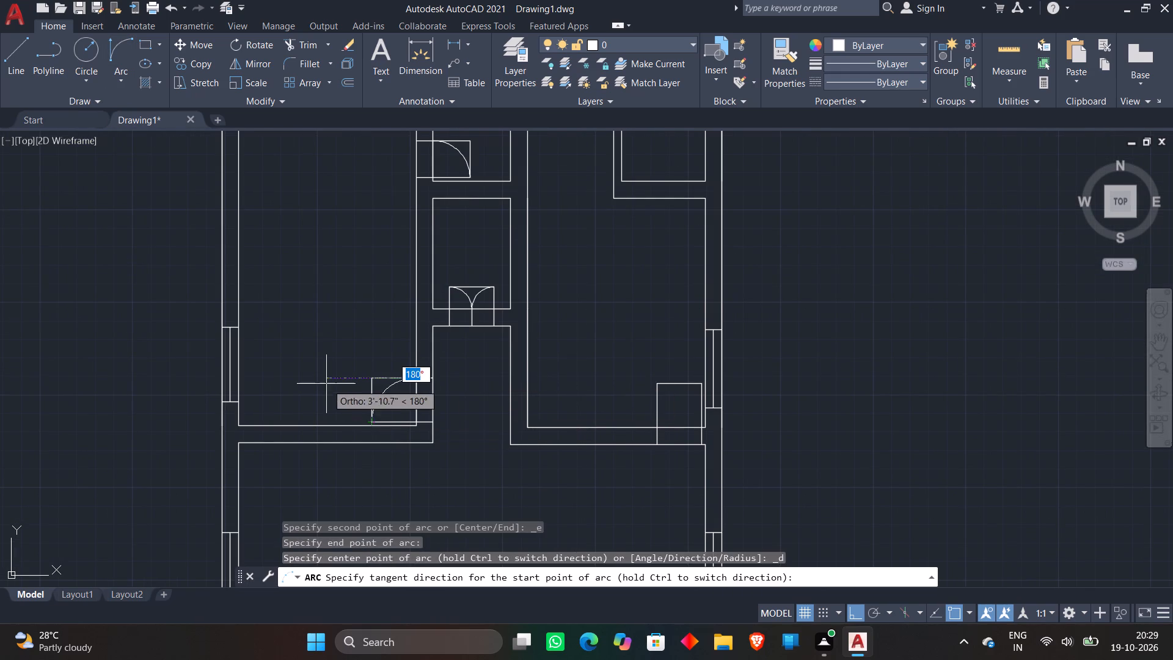
pyautogui.click(326, 384)
# Draw a door arc in the upper right room's square, starting where its left line meets the bottom wall's inner line.
pyautogui.scroll(-1, 356, 346)
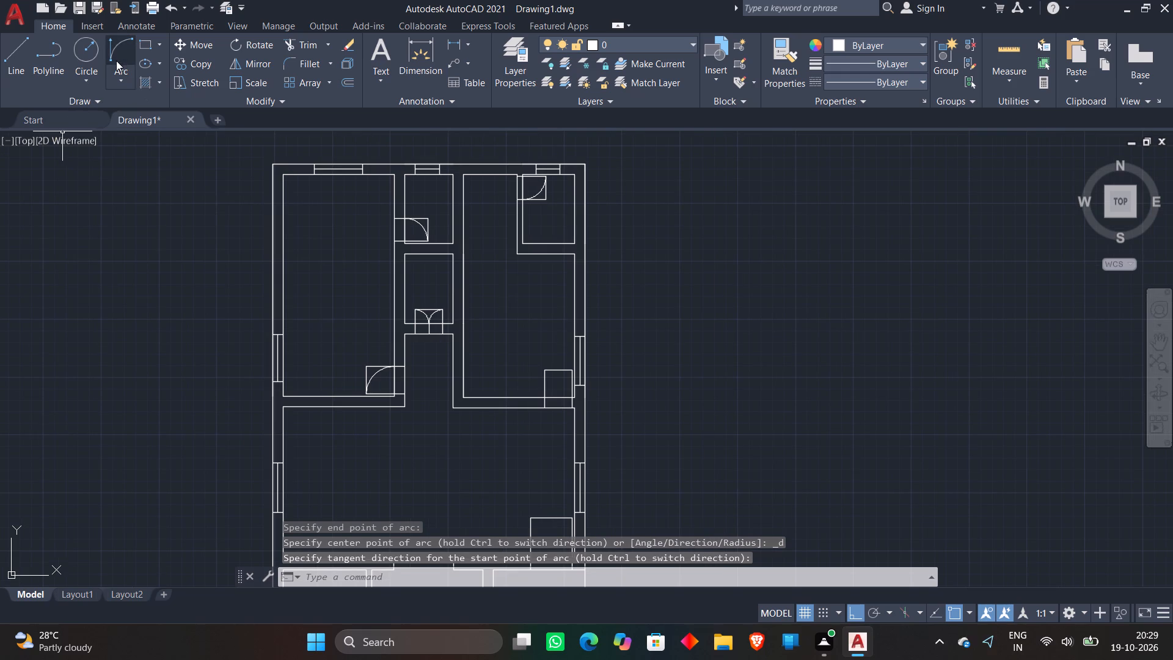
pyautogui.click(116, 59)
pyautogui.scroll(2, 527, 376)
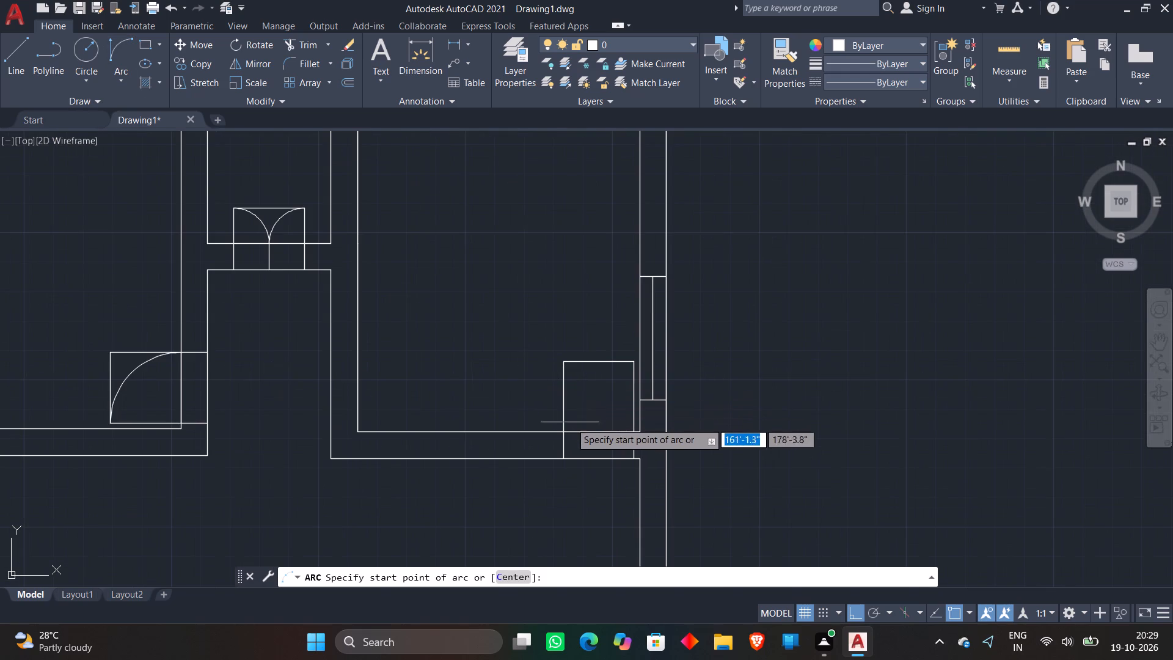
pyautogui.click(565, 431)
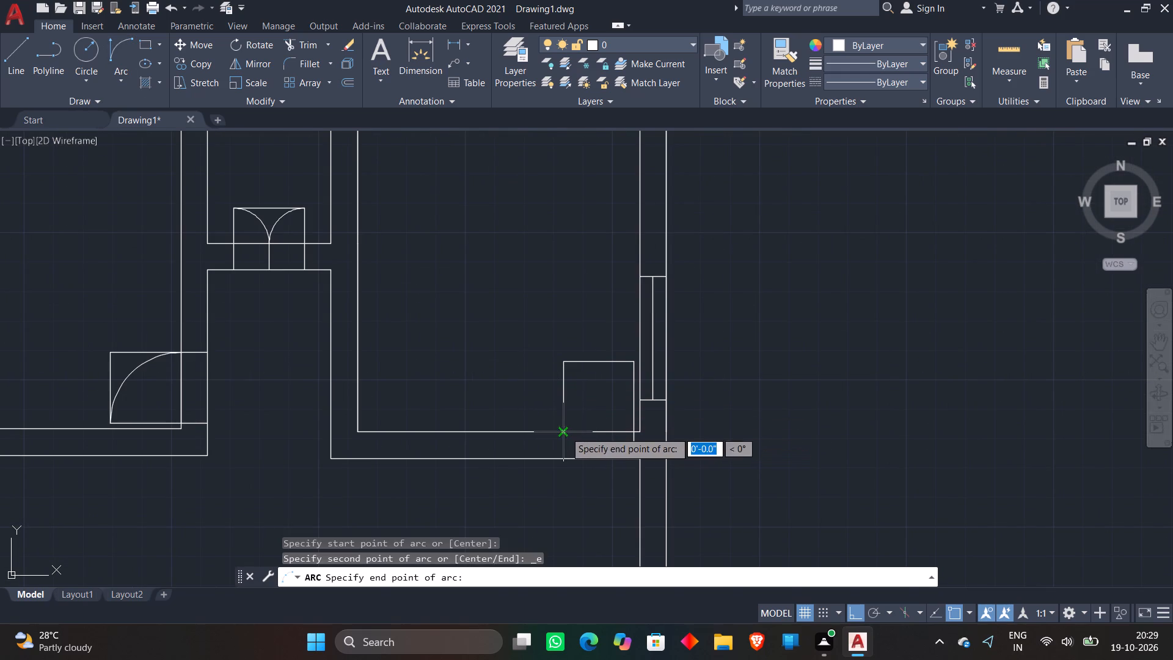
# Finish the upper right room's door arc at the square's upper right corner, with its start tangent pointing upward.
pyautogui.click(631, 363)
pyautogui.click(566, 325)
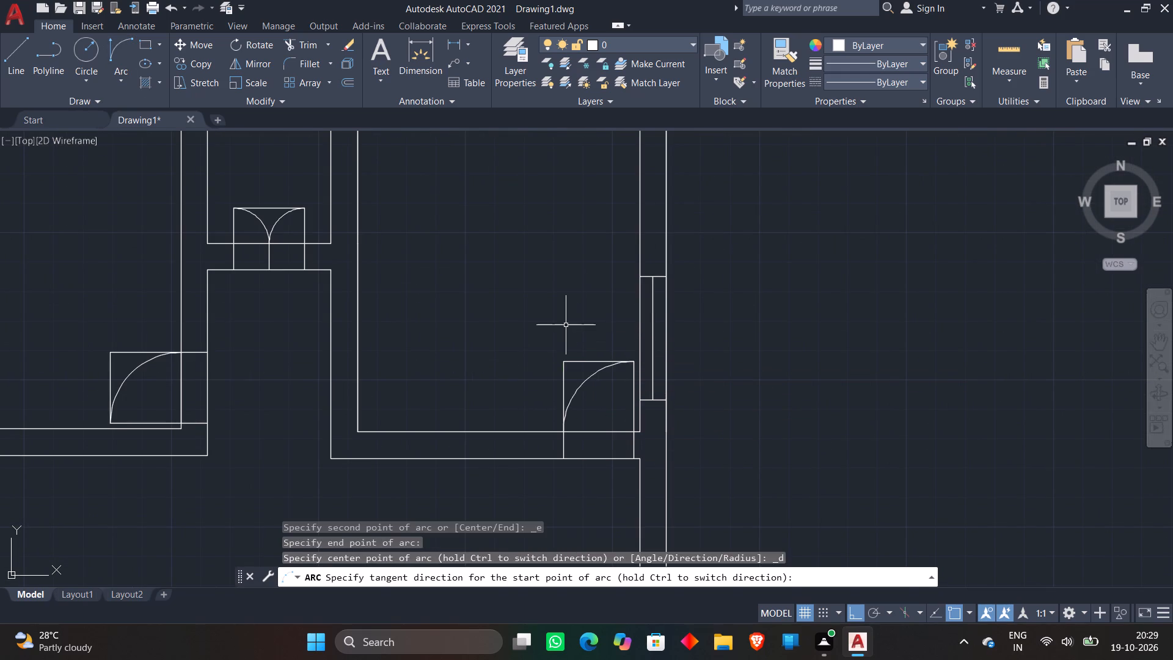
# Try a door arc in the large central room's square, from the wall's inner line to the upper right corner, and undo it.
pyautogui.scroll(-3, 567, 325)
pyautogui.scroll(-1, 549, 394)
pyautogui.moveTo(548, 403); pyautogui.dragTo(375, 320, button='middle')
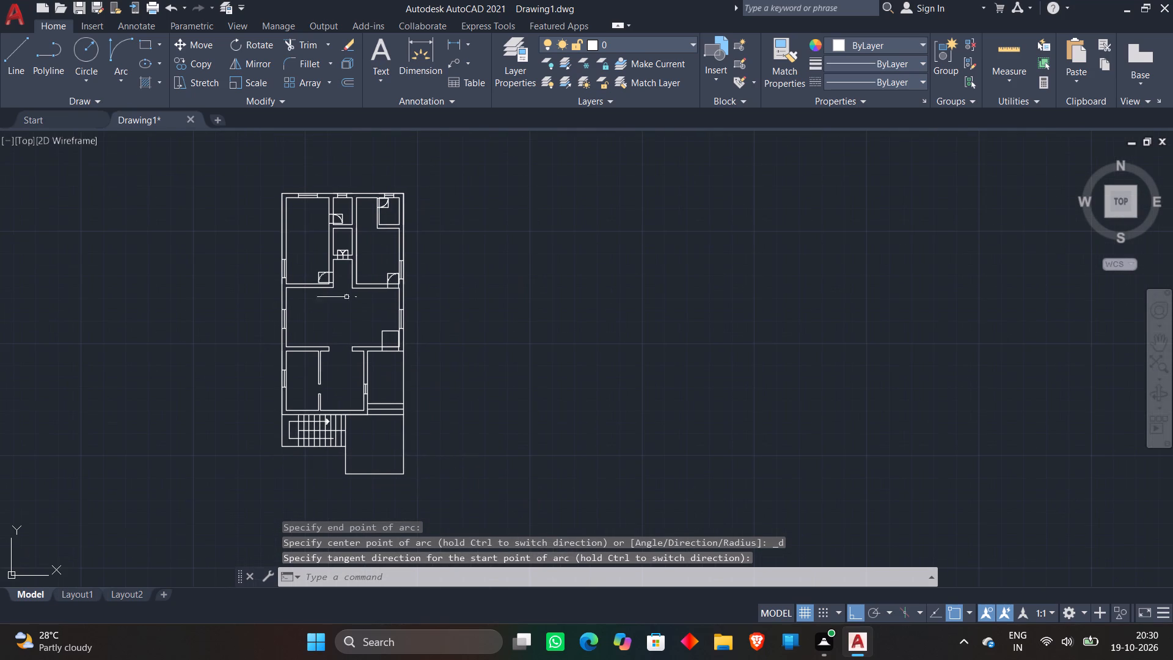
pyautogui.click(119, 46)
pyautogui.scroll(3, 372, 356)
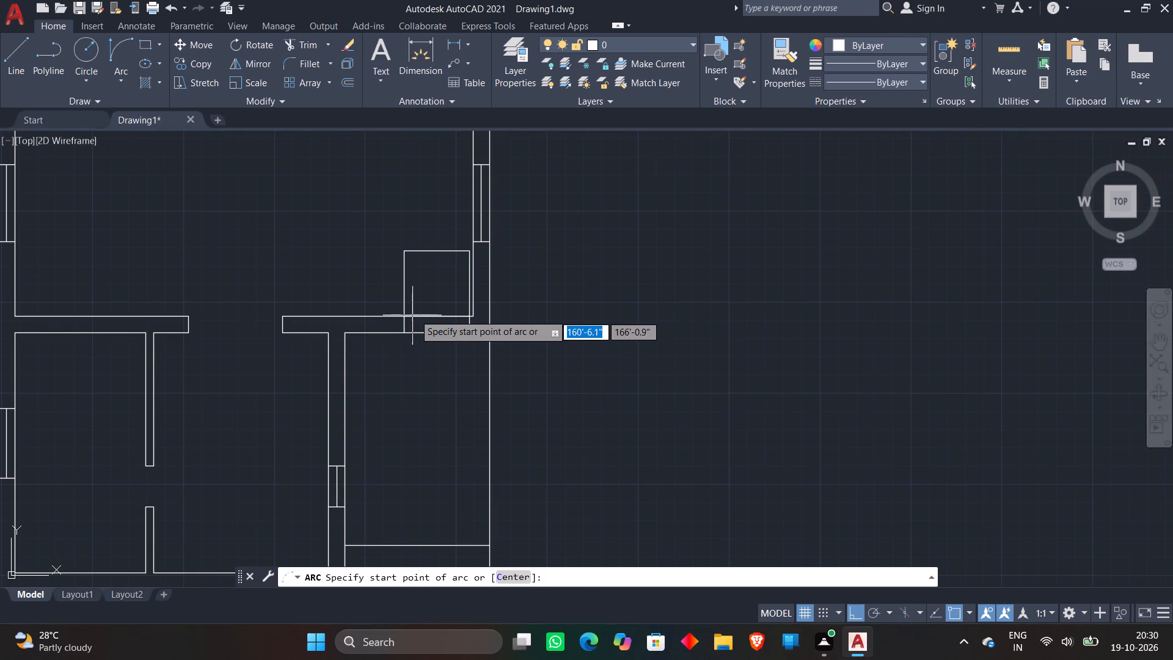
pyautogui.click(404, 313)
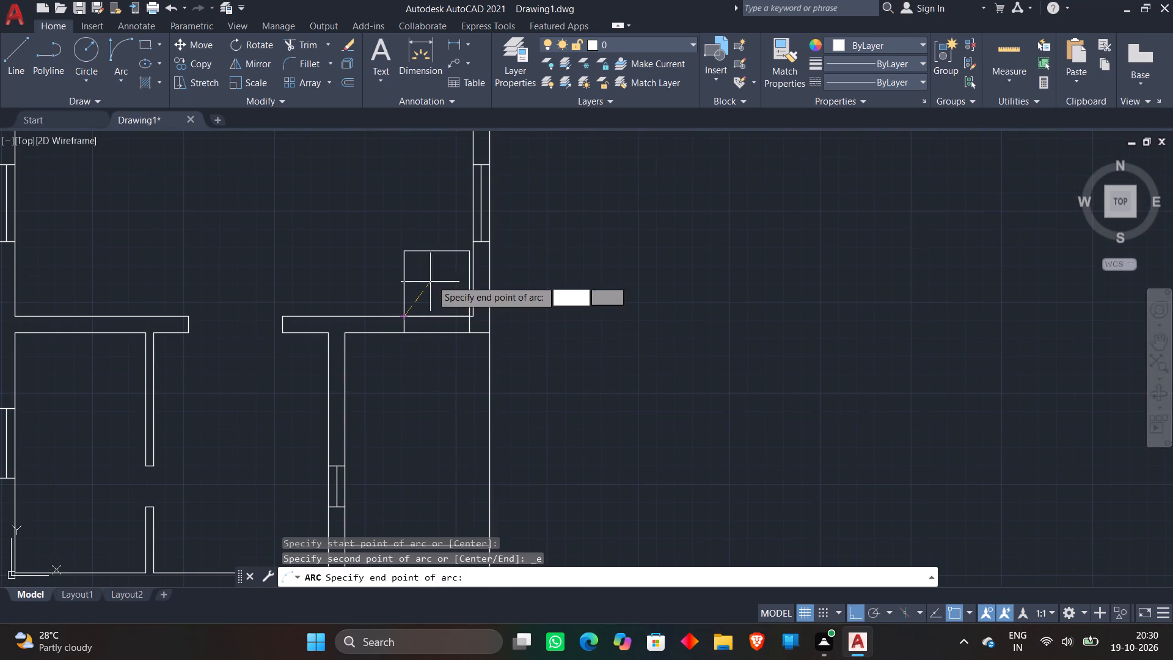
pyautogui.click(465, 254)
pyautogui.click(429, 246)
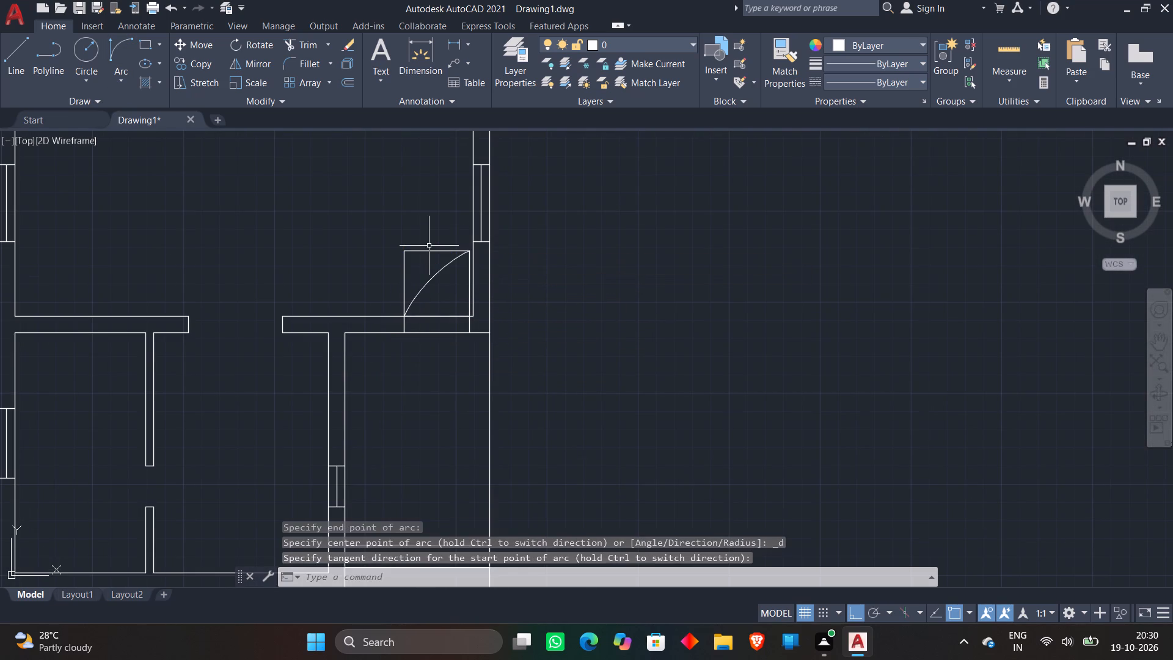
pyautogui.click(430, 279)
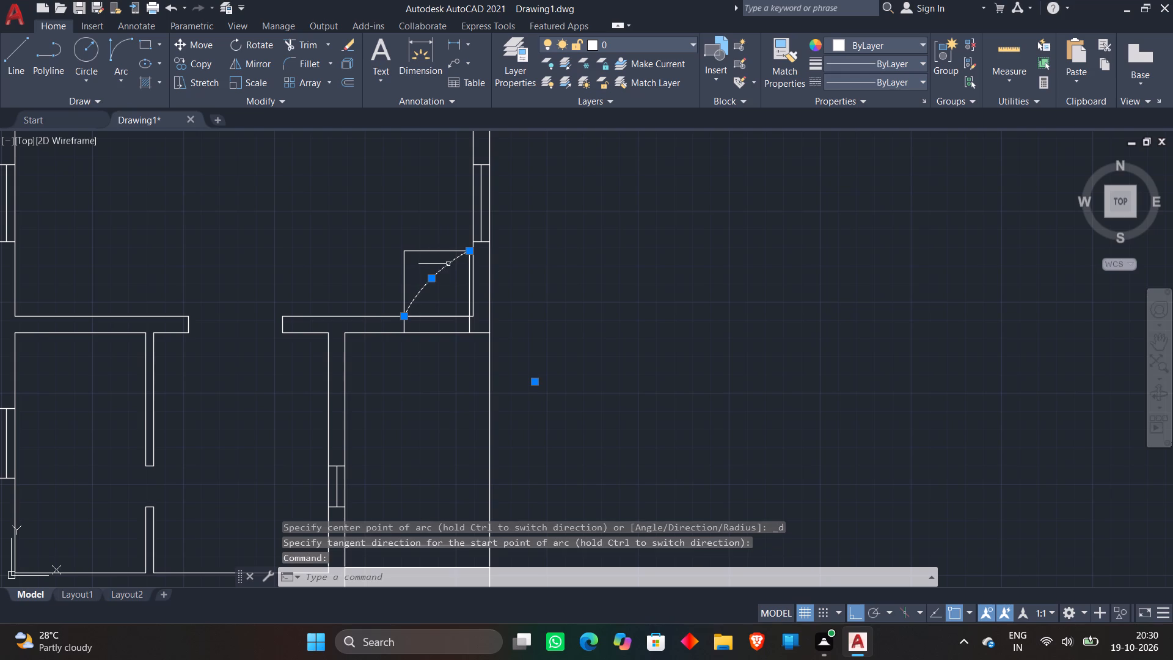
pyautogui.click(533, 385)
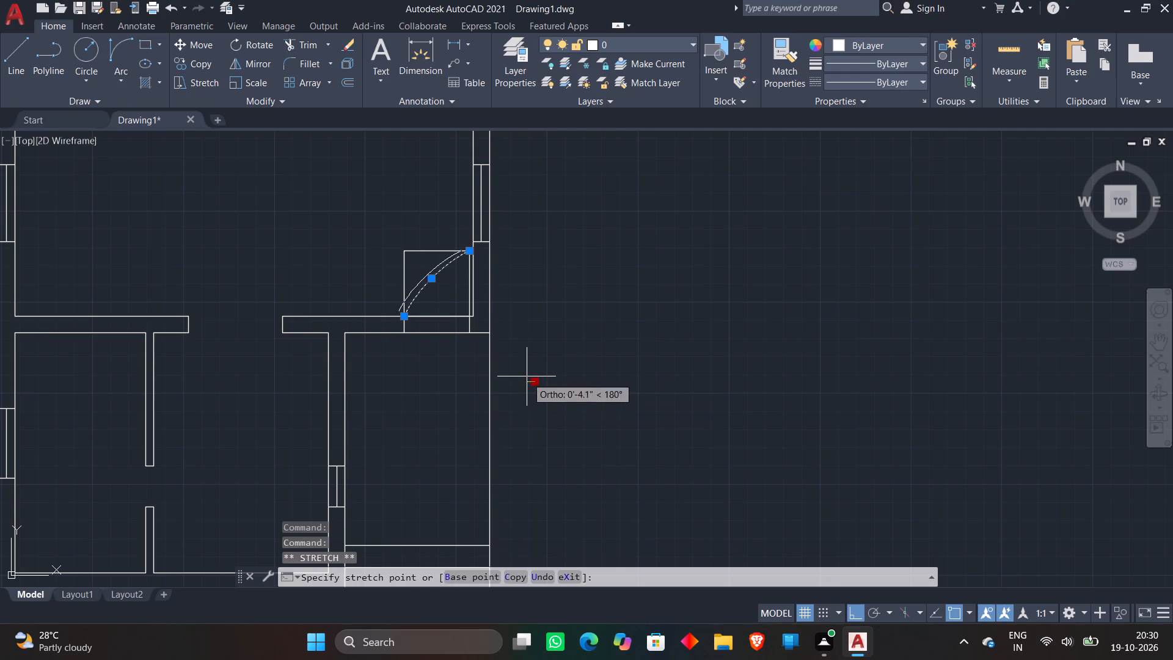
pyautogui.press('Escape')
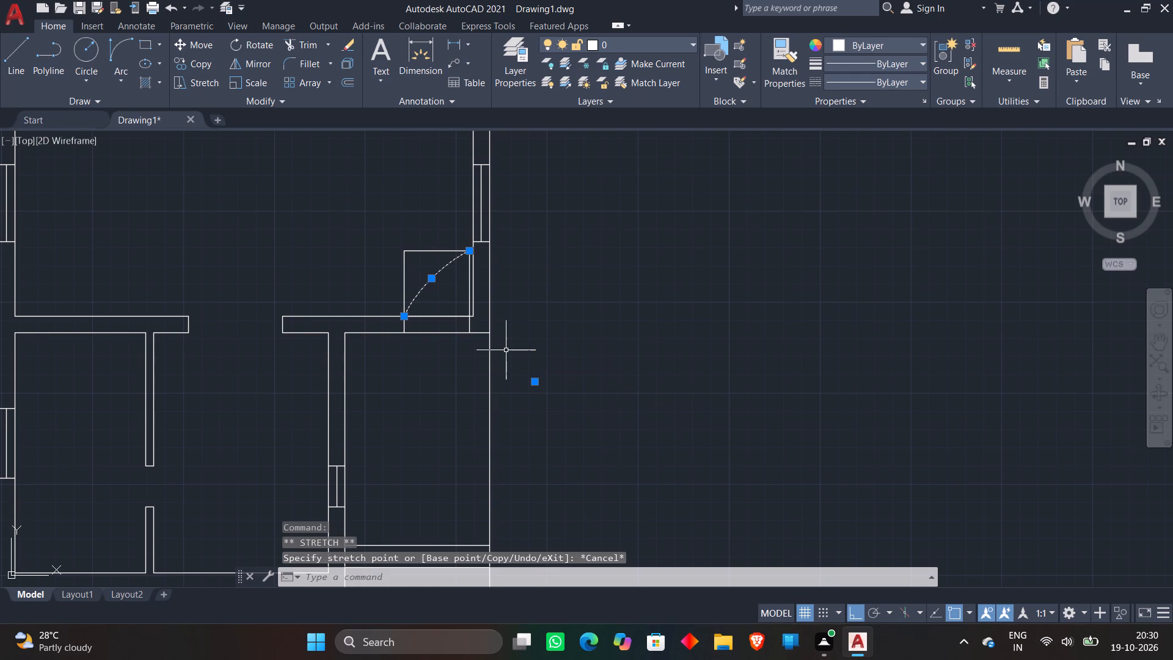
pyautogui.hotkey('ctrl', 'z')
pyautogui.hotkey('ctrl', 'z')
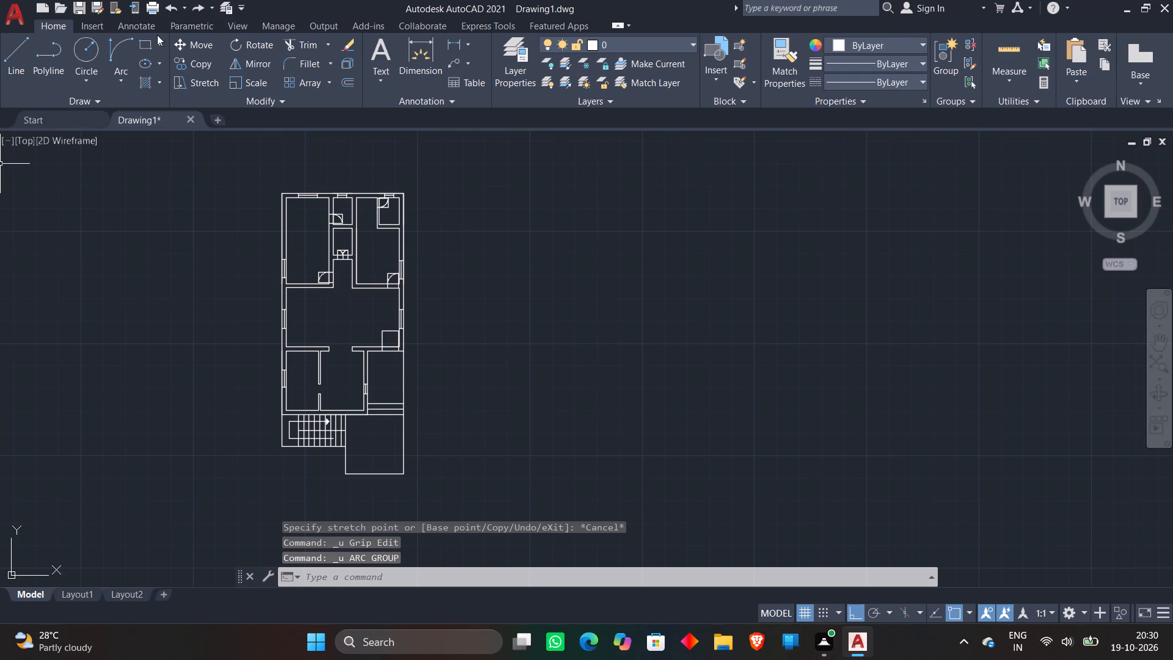
# Draw a door arc in the large central room's square, from its lower wall-side left corner to the upper right corner, starting vertically.
pyautogui.click(120, 42)
pyautogui.scroll(5, 378, 337)
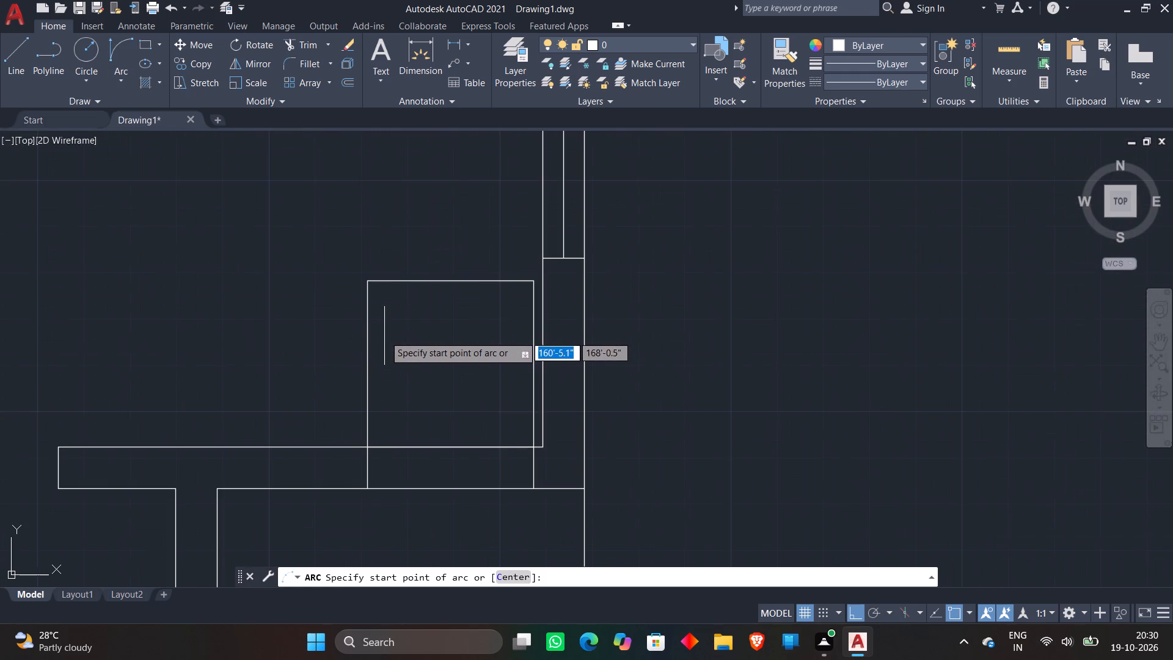
pyautogui.click(368, 447)
pyautogui.click(530, 284)
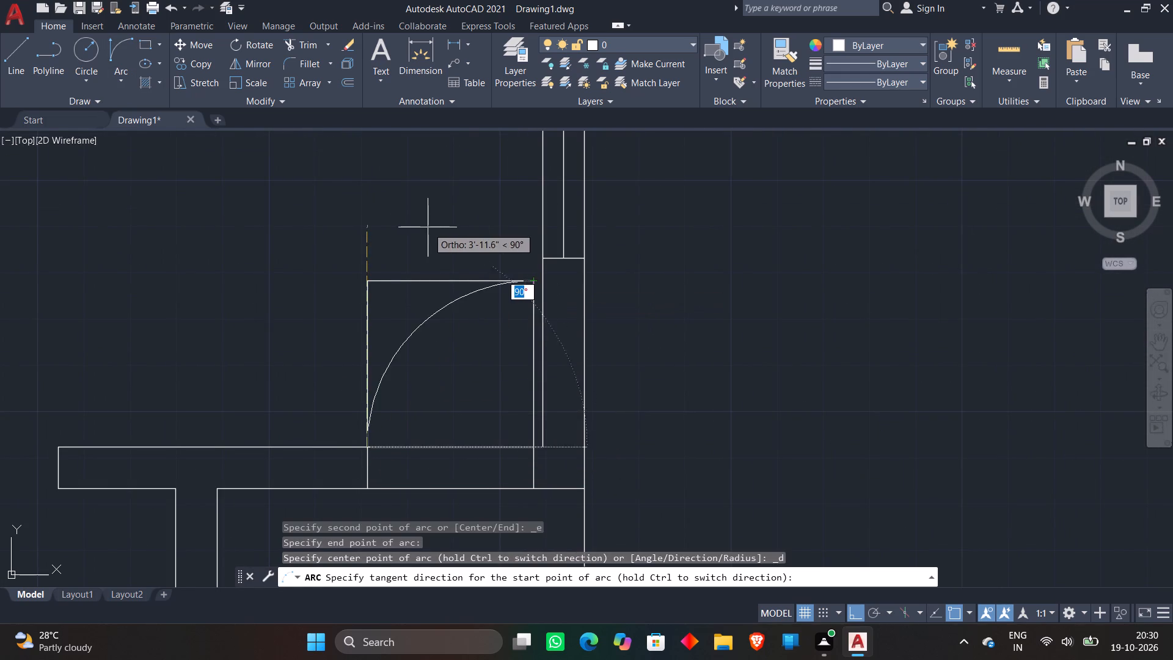
pyautogui.click(428, 227)
# Trim the wall lines across the large central room's door opening and the door square's left and top sides.
pyautogui.scroll(-2, 428, 227)
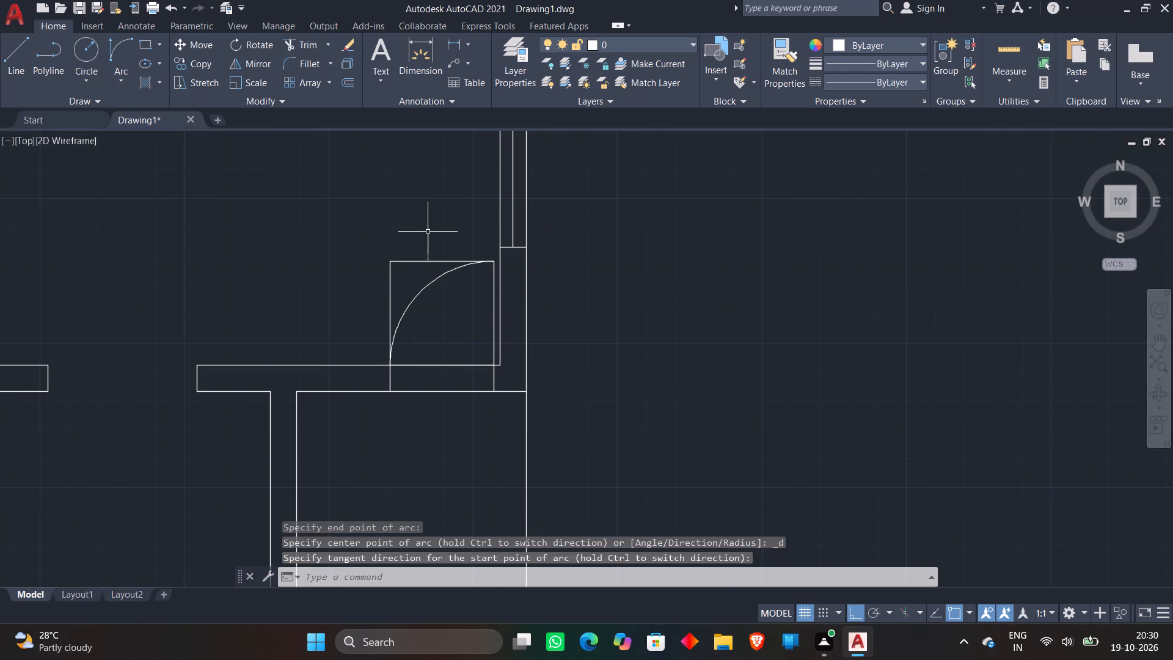
pyautogui.scroll(-1, 428, 232)
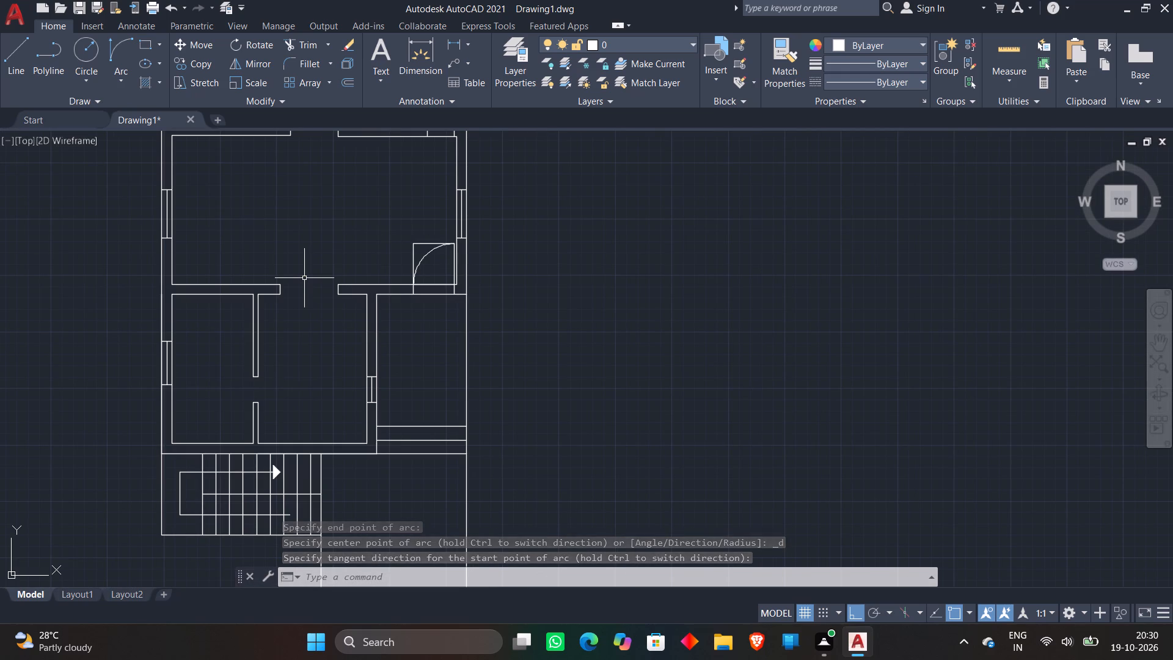
pyautogui.write('TR')
pyautogui.press('space')
pyautogui.scroll(2, 415, 285)
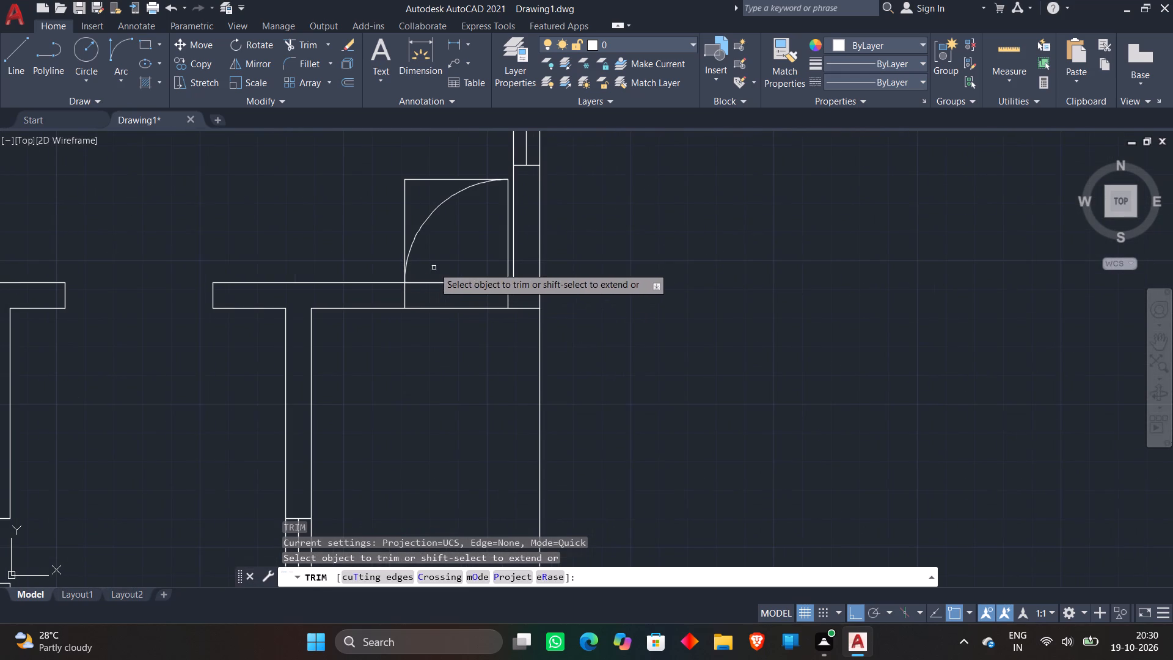
pyautogui.click(434, 267)
pyautogui.click(434, 366)
pyautogui.click(386, 233)
pyautogui.click(442, 164)
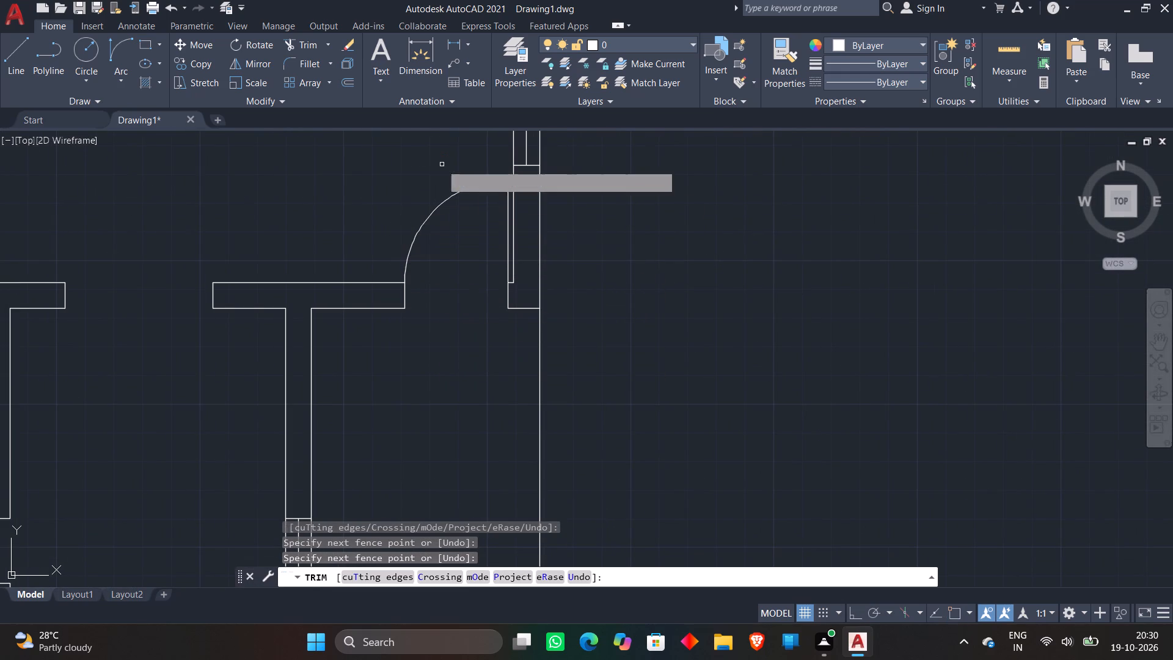
# Trim the upper right room's door square at its top and left sides and the wall lines across its opening.
pyautogui.scroll(-2, 417, 189)
pyautogui.moveTo(309, 191); pyautogui.dragTo(374, 396, button='middle')
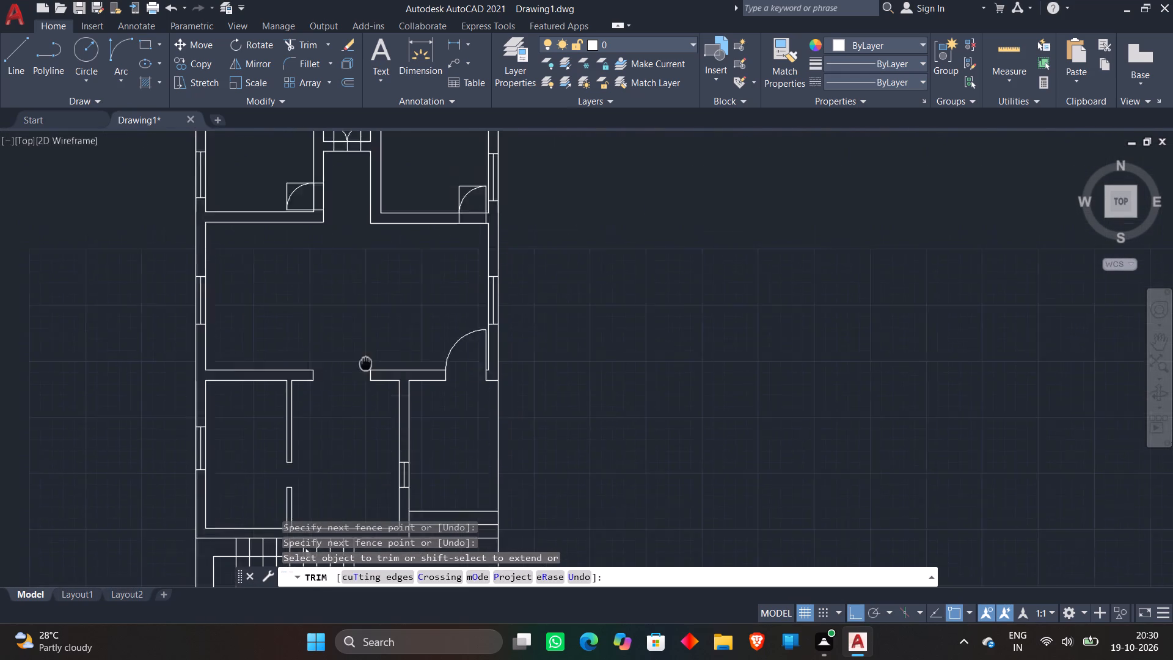
pyautogui.moveTo(374, 396); pyautogui.dragTo(376, 403, button='middle')
pyautogui.scroll(3, 457, 268)
pyautogui.click(575, 205)
pyautogui.click(514, 280)
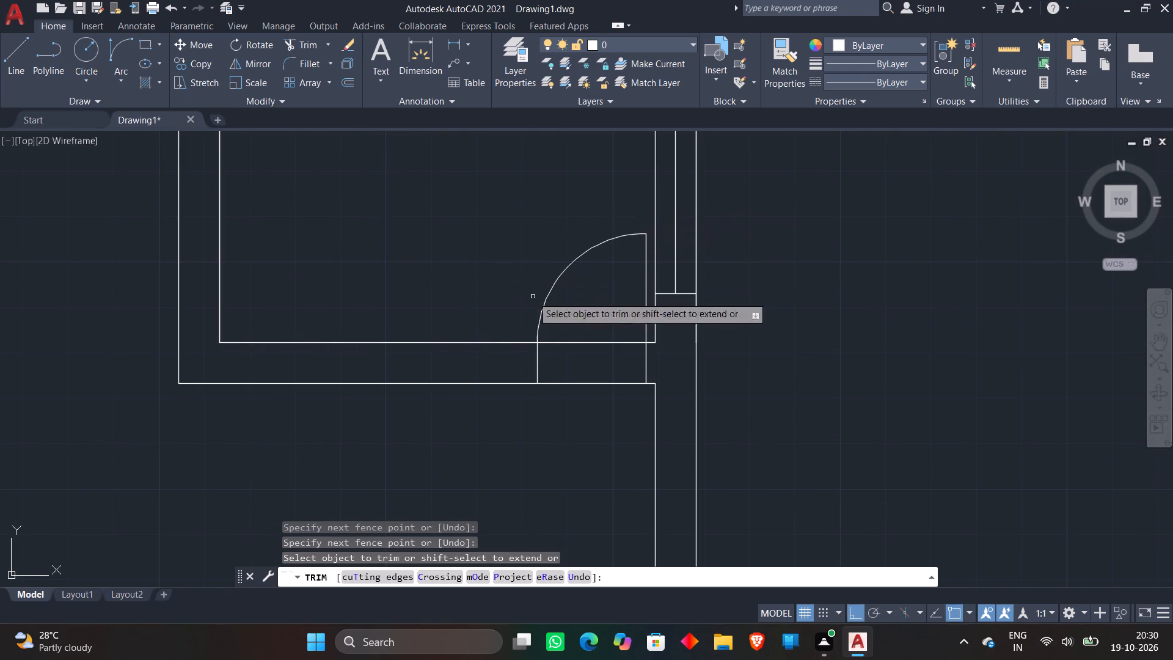
pyautogui.click(594, 335)
pyautogui.click(588, 434)
# Trim the wall lines across the top right small room's door opening and the door square's right and bottom sides.
pyautogui.scroll(-2, 441, 201)
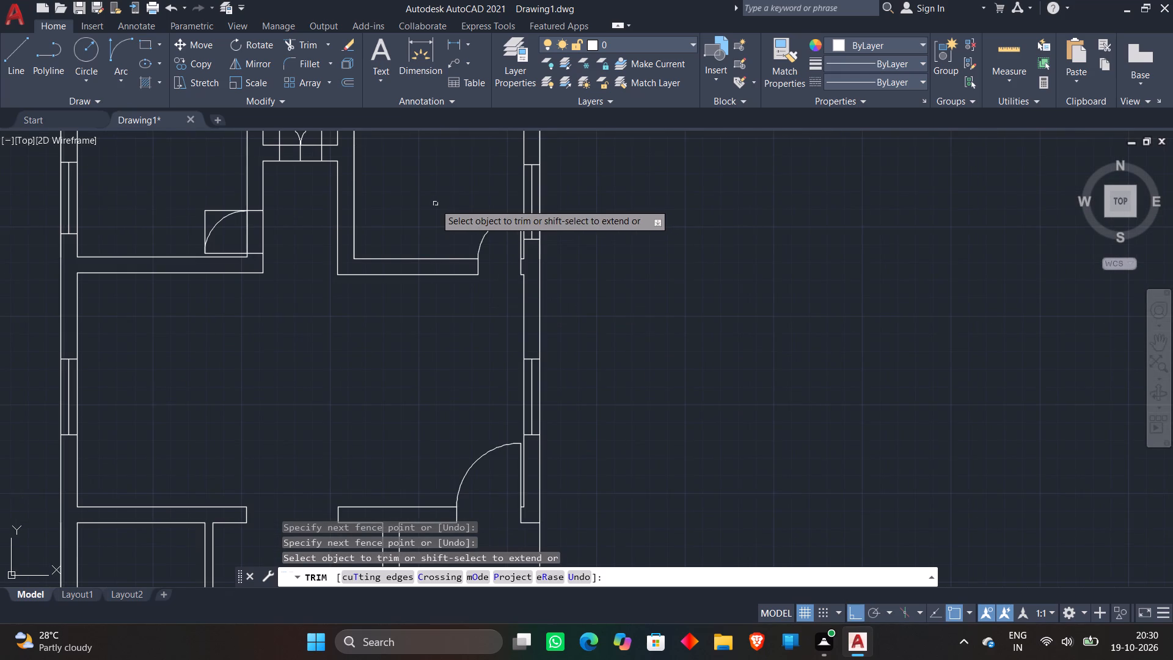
pyautogui.moveTo(434, 204); pyautogui.dragTo(459, 455, button='middle')
pyautogui.moveTo(482, 241); pyautogui.dragTo(508, 353, button='middle')
pyautogui.scroll(3, 502, 302)
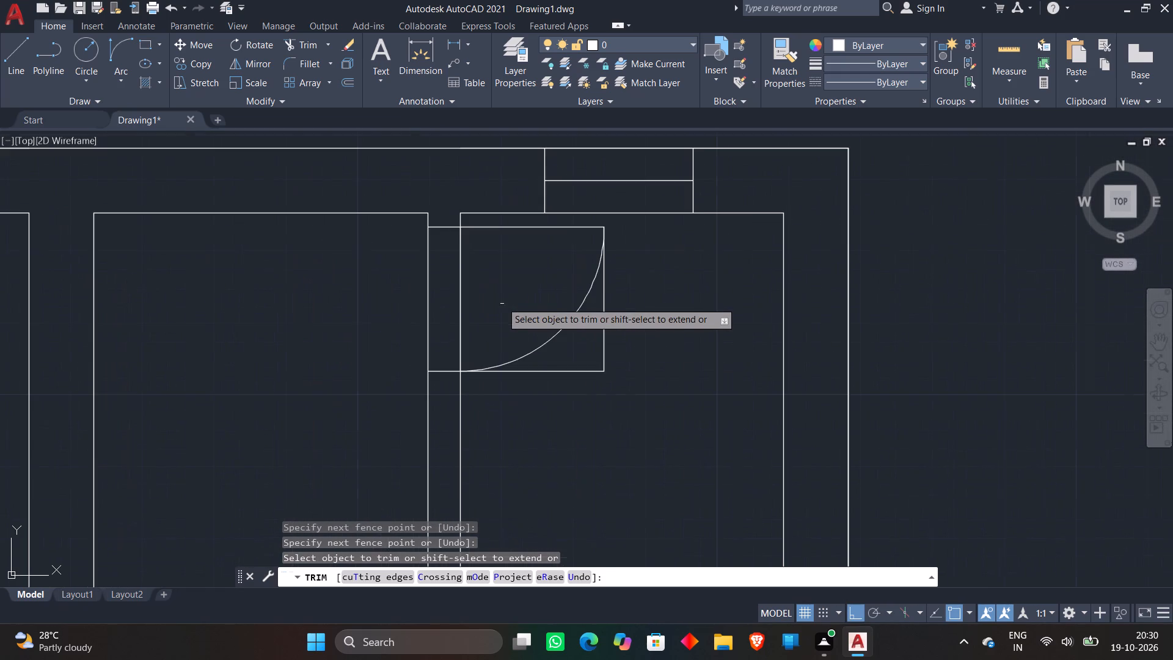
pyautogui.click(500, 302)
pyautogui.click(357, 300)
pyautogui.click(637, 275)
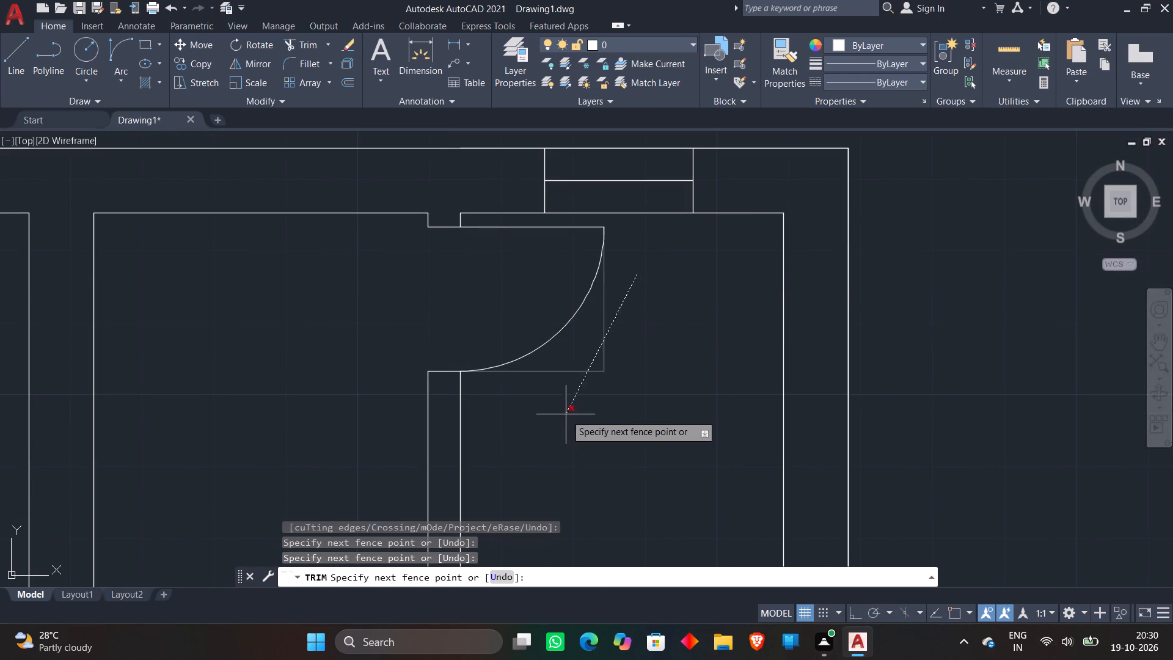
pyautogui.click(563, 414)
# Trim the wall lines across the top middle small room's door opening and the door square's top and right sides.
pyautogui.scroll(-4, 575, 347)
pyautogui.scroll(1, 272, 425)
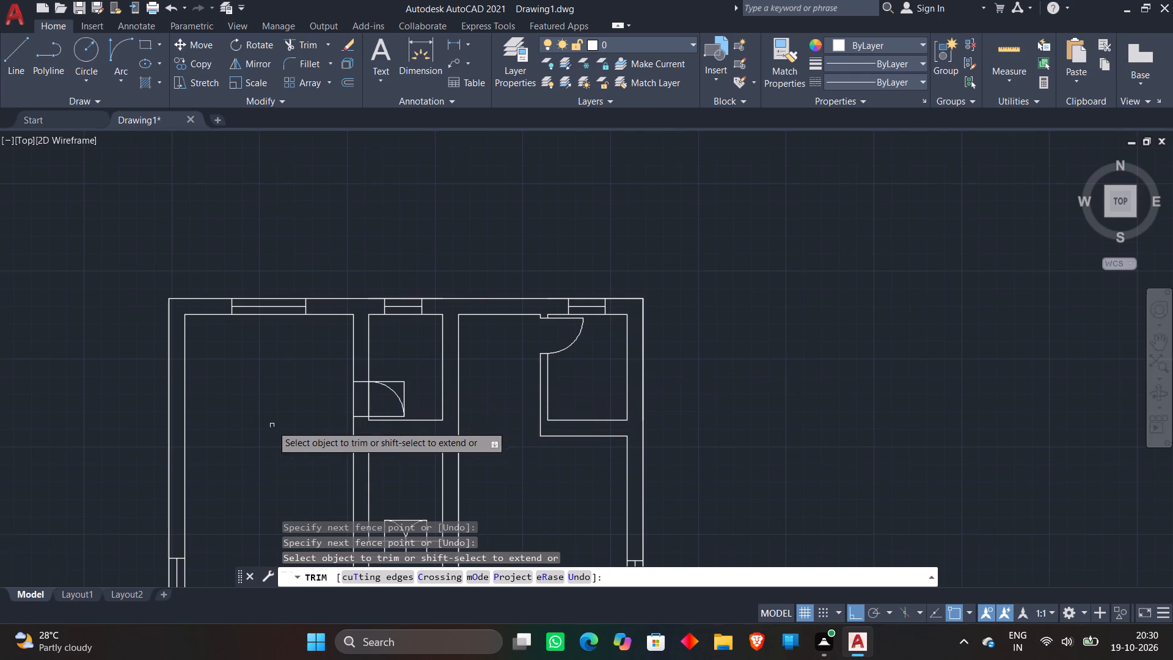
pyautogui.scroll(2, 272, 425)
pyautogui.click(686, 339)
pyautogui.click(434, 354)
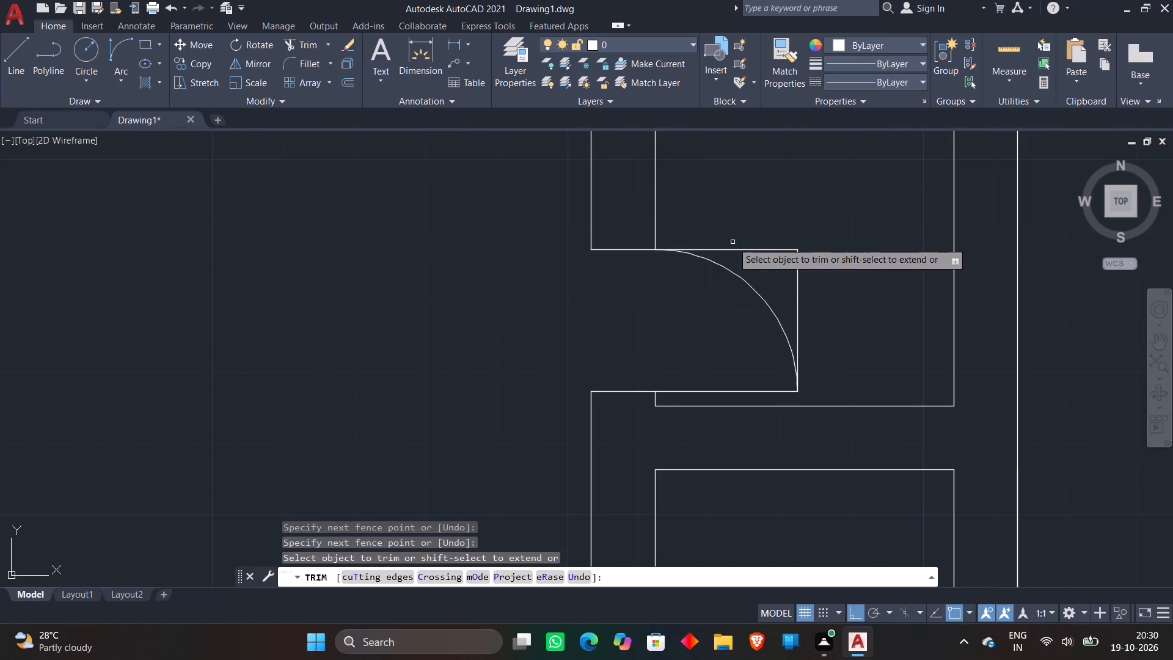
pyautogui.click(723, 238)
pyautogui.click(897, 320)
# Trim the lower middle room's double door: remove its centre line, the wall lines across the opening, and the outline's top line.
pyautogui.scroll(-4, 801, 279)
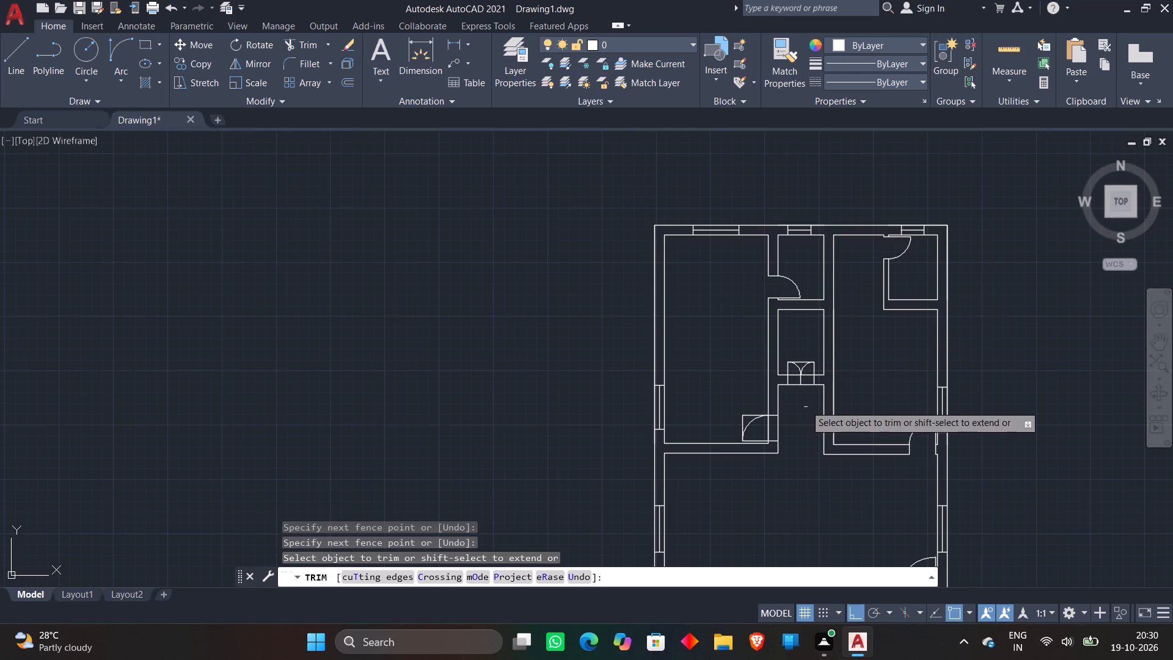
pyautogui.scroll(3, 803, 397)
pyautogui.click(781, 338)
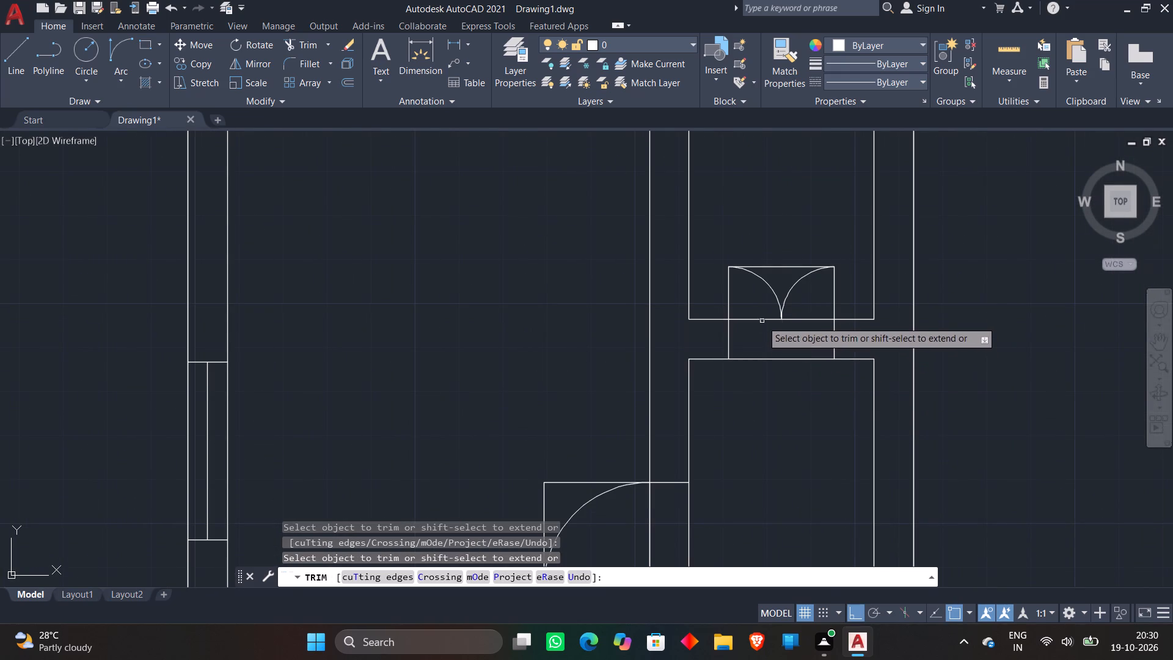
pyautogui.click(755, 308)
pyautogui.click(759, 386)
pyautogui.click(811, 312)
pyautogui.click(802, 364)
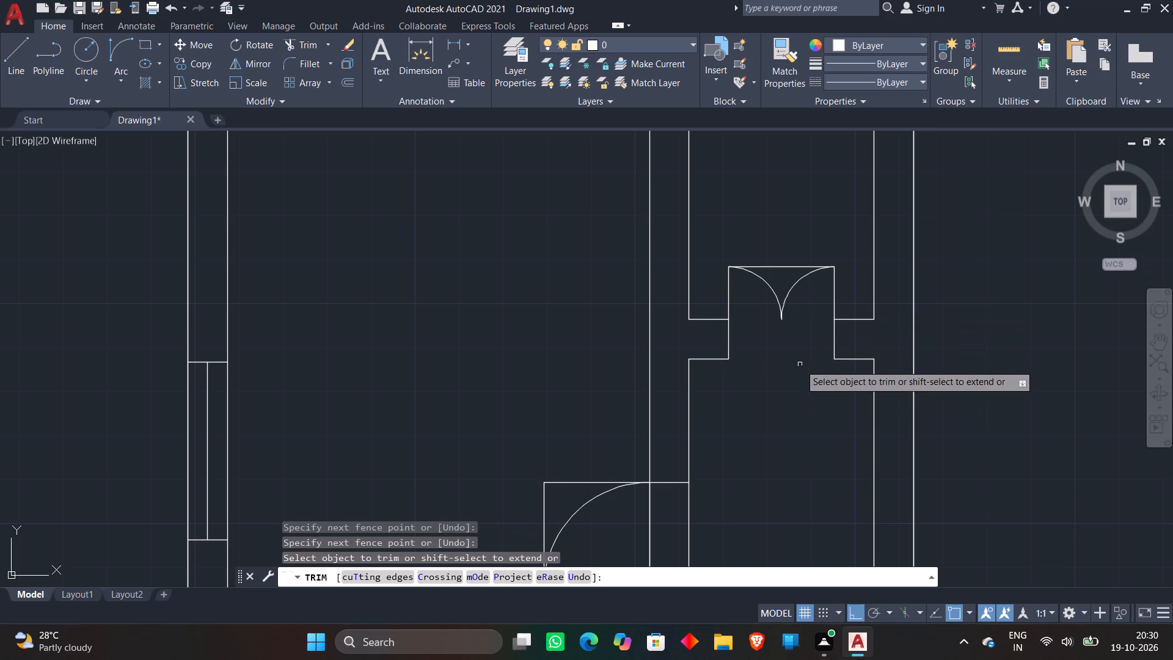
pyautogui.click(780, 266)
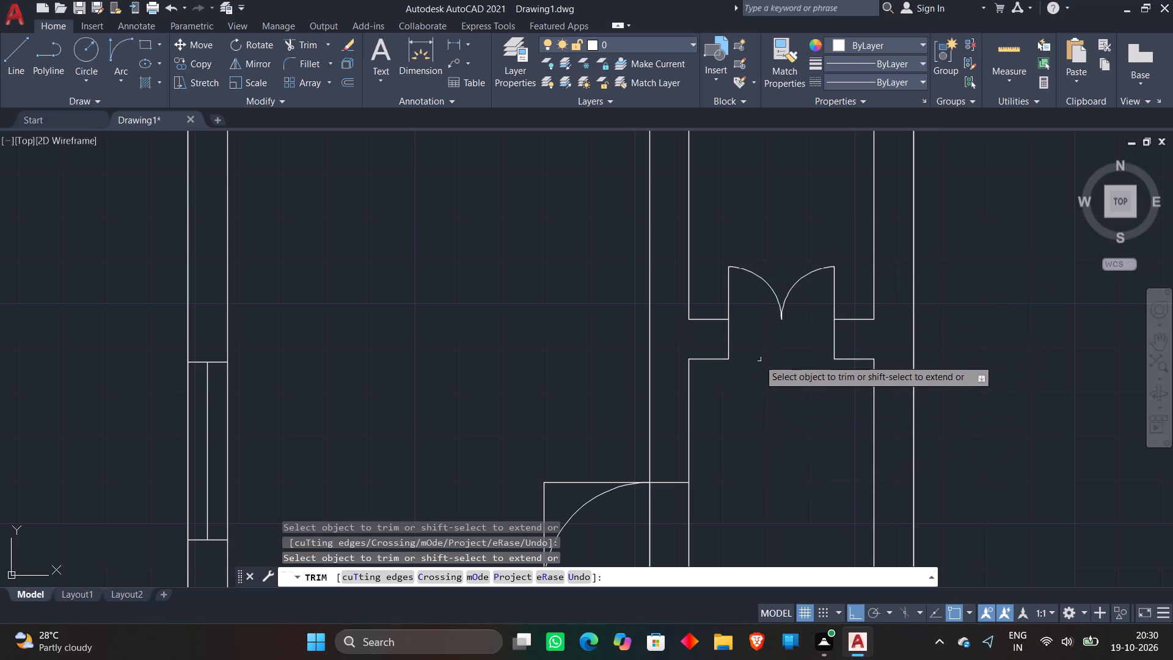
# Trim the upper left room's door square at its top and left sides and the wall lines across its opening.
pyautogui.scroll(-2, 759, 359)
pyautogui.scroll(3, 707, 433)
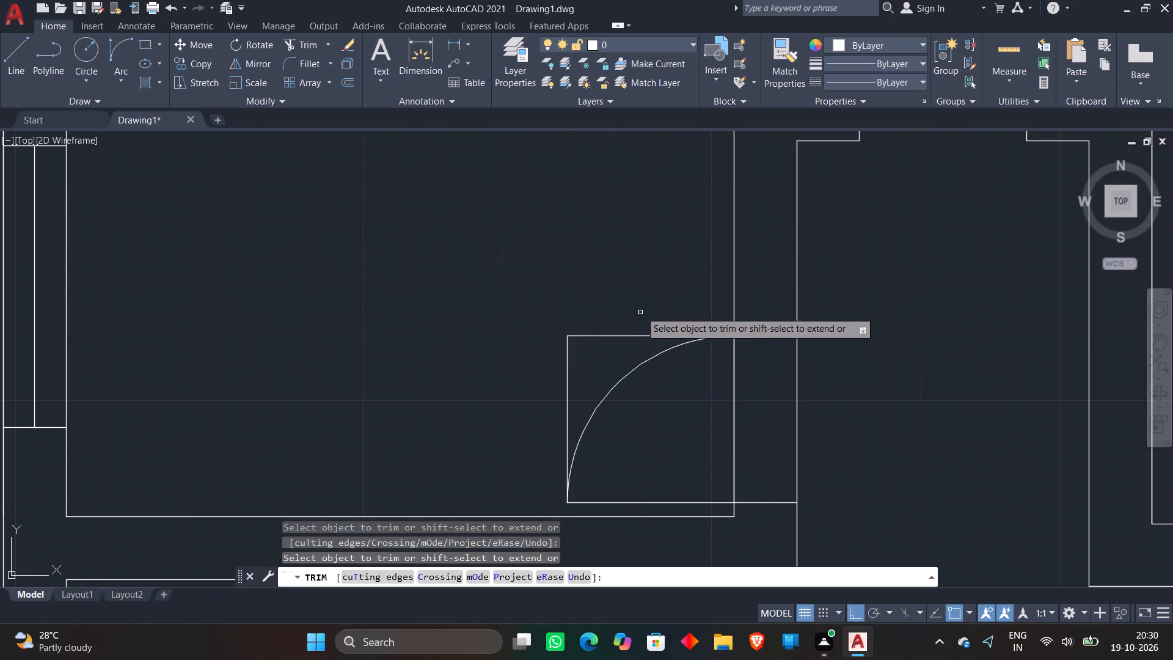
pyautogui.click(643, 303)
pyautogui.click(496, 394)
pyautogui.click(710, 406)
pyautogui.click(872, 387)
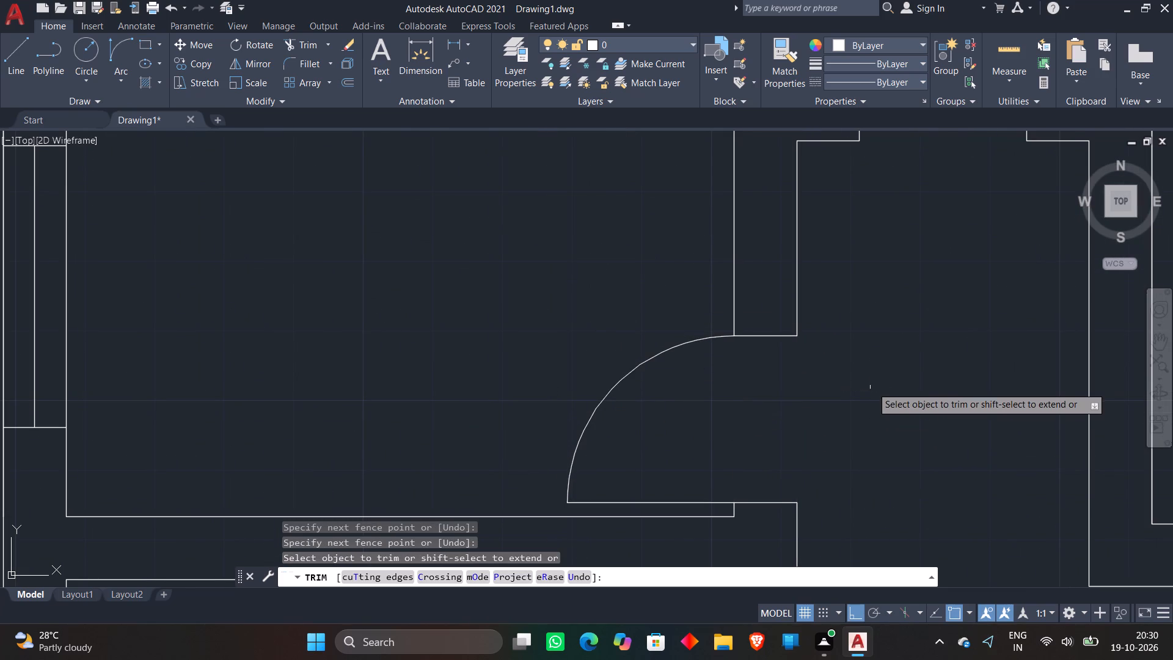
pyautogui.scroll(-2, 872, 386)
pyautogui.scroll(-2, 704, 310)
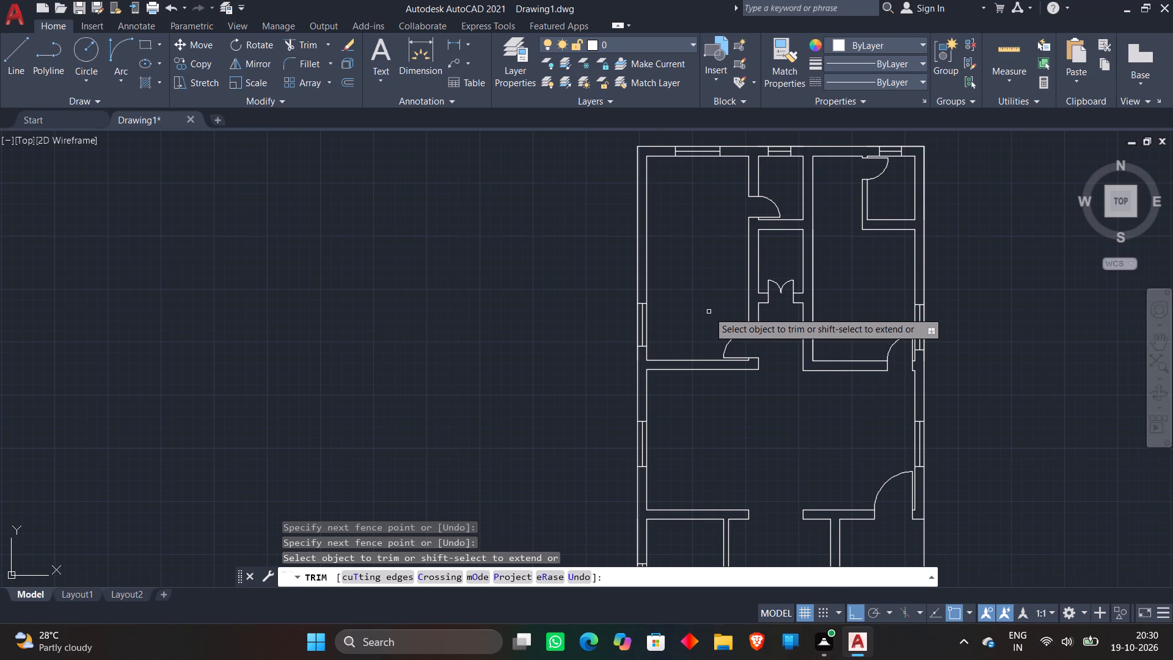
pyautogui.press('Escape')
# Create single-line text in the empty area beside the plan, height 1, rotation 0, with separate lines MD, D1, D2, W and V.
pyautogui.scroll(-1, 710, 312)
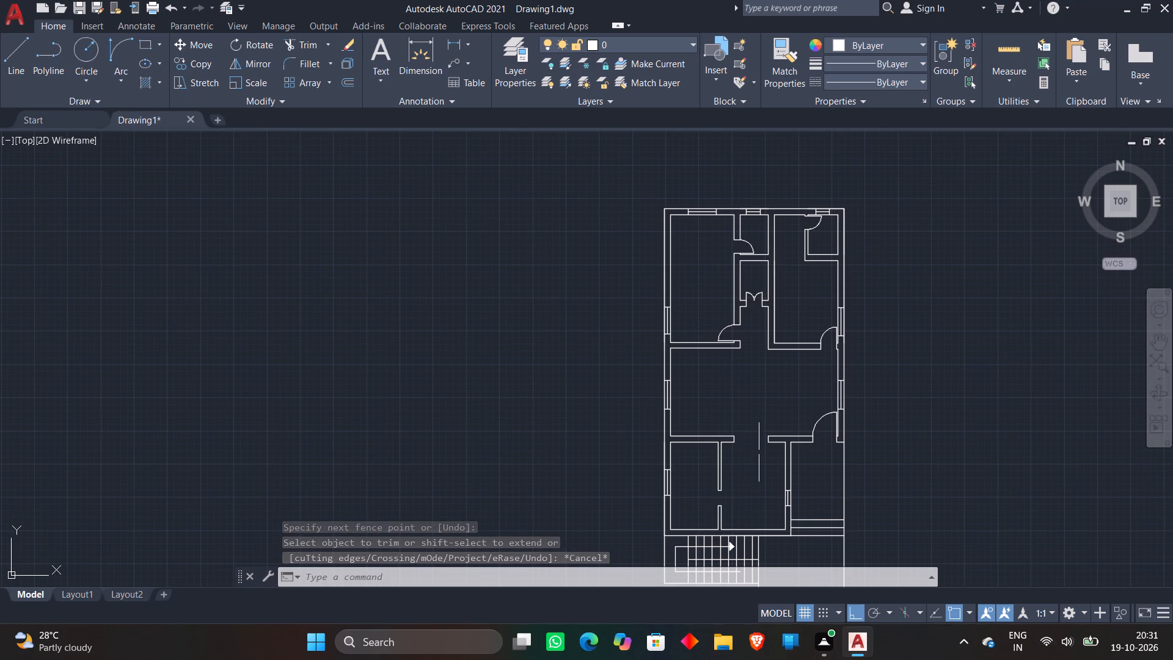
pyautogui.moveTo(757, 518); pyautogui.dragTo(733, 455, button='middle')
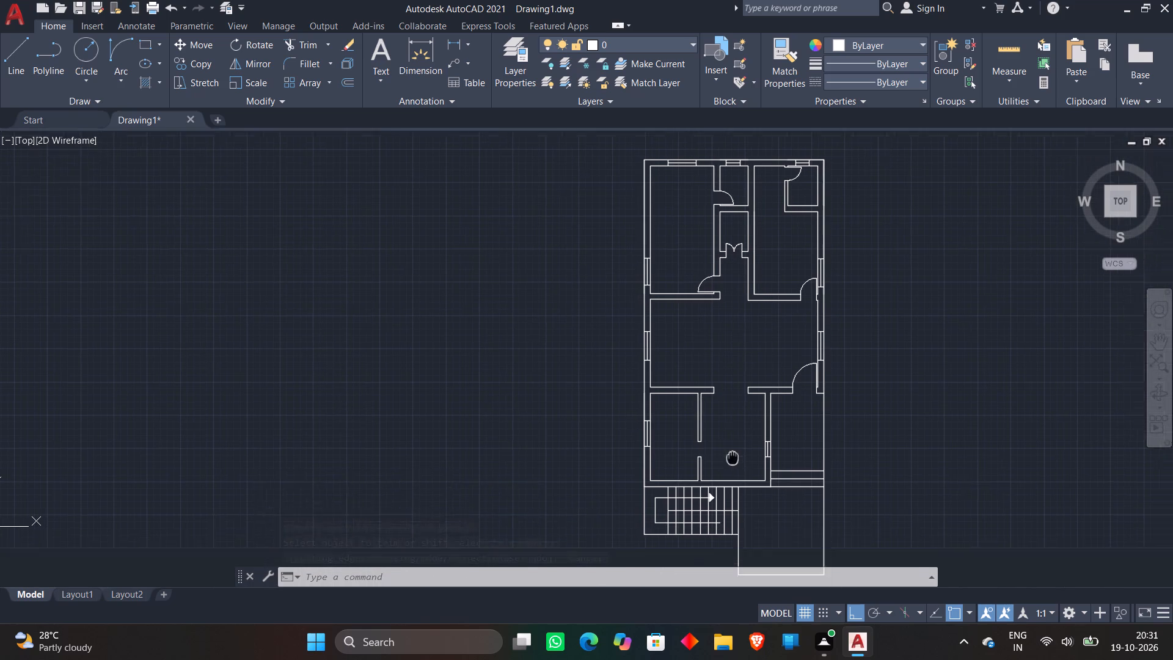
pyautogui.moveTo(733, 455); pyautogui.dragTo(732, 454, button='middle')
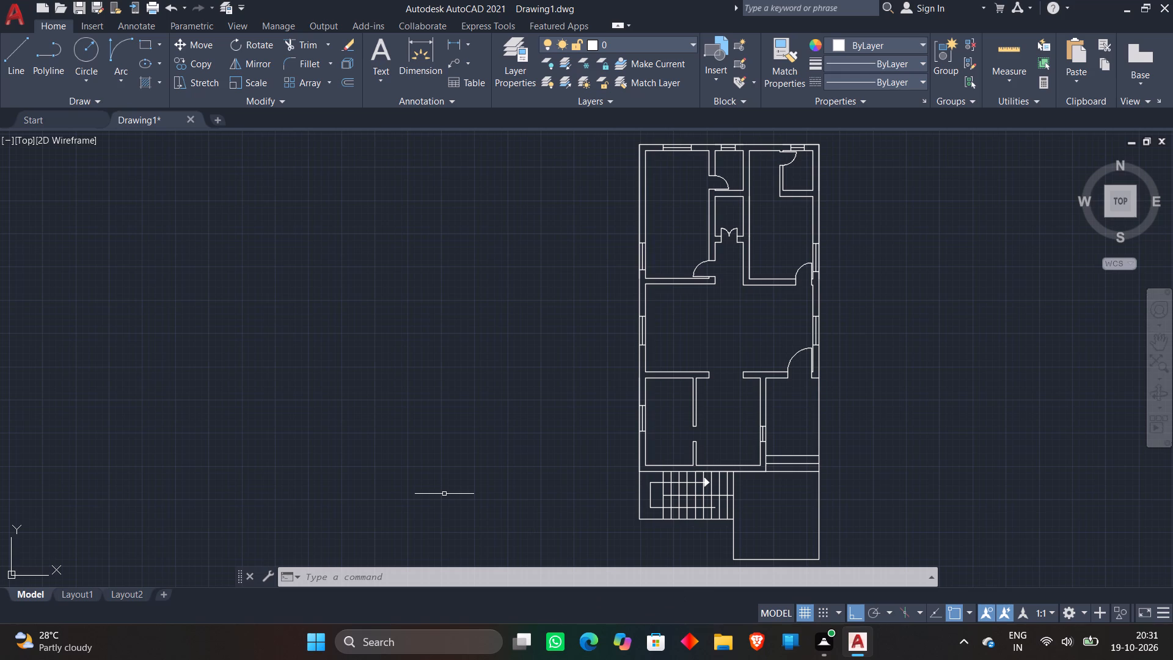
pyautogui.press('t')
pyautogui.press('e')
pyautogui.write('XT')
pyautogui.press('space')
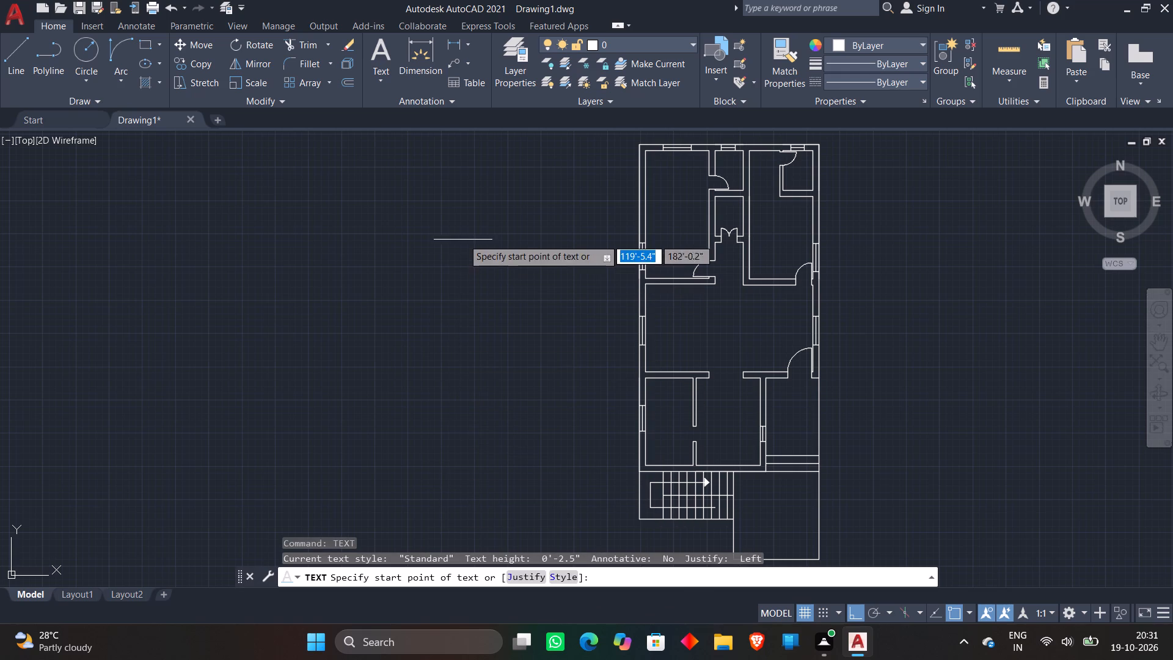
pyautogui.click(466, 215)
pyautogui.press('1')
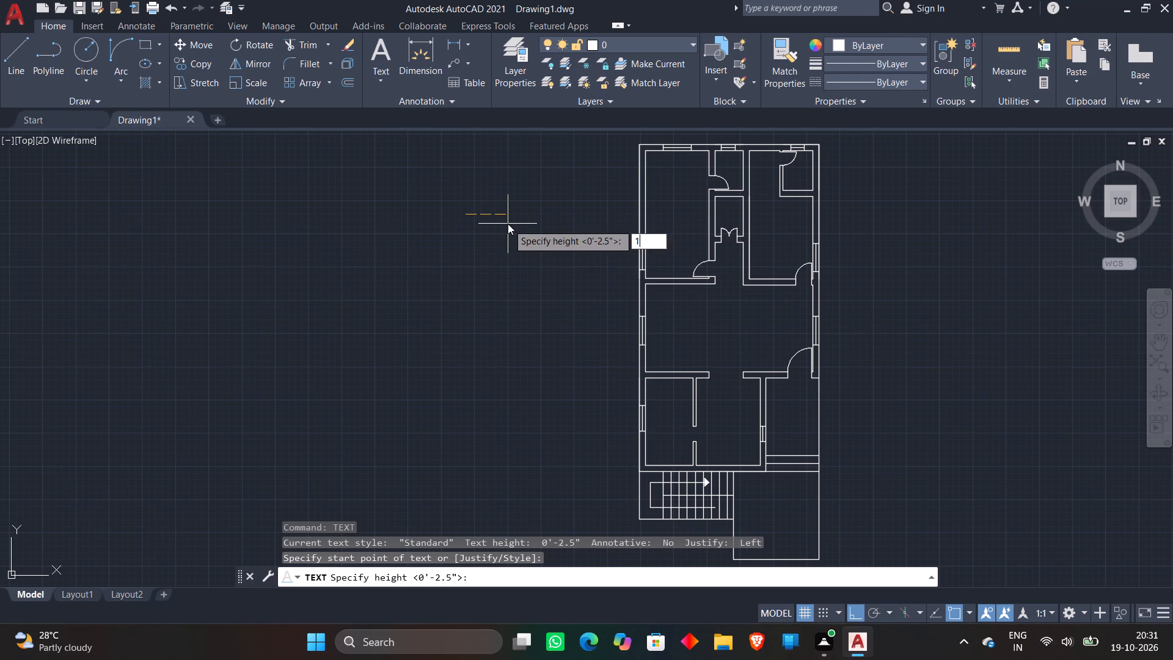
pyautogui.press('Return')
pyautogui.press('0')
pyautogui.press('Return')
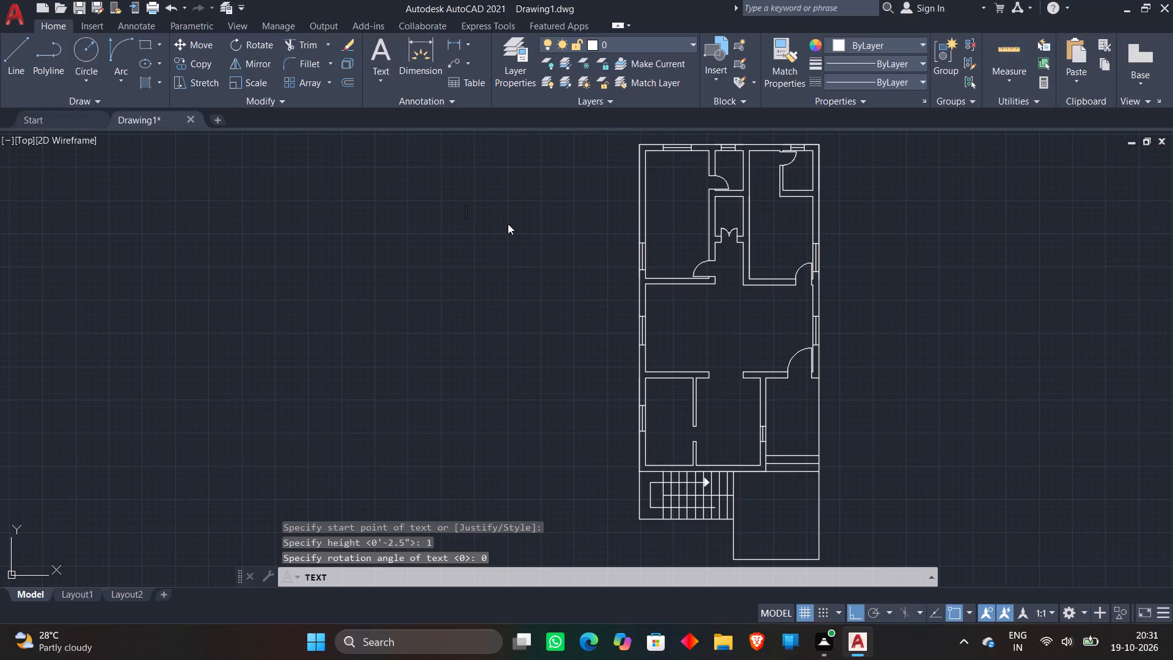
pyautogui.write('MD')
pyautogui.press('Return')
pyautogui.write('D1')
pyautogui.press('Return')
pyautogui.write('D2')
pyautogui.press('Return')
pyautogui.press('w')
pyautogui.press('Return')
pyautogui.press('v')
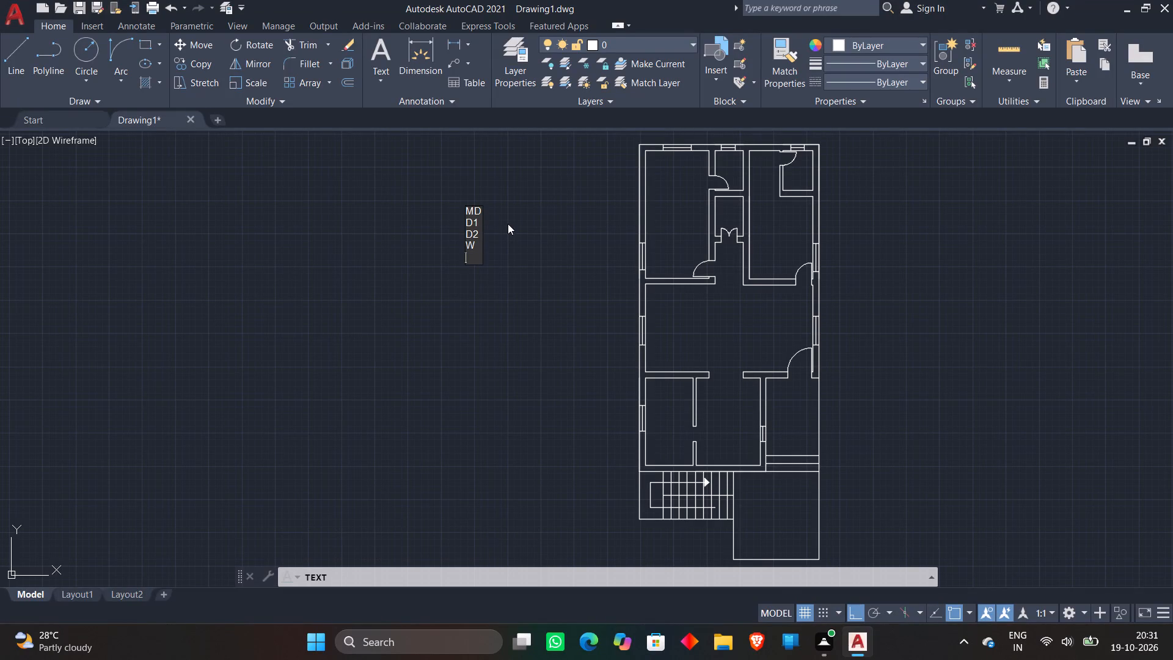
pyautogui.press('Return')
# Add the label BEDROOM below V in the text list, with its size 8'X16' on the following line.
pyautogui.write('BED')
pyautogui.write('ROO')
pyautogui.press('m')
pyautogui.press('Return')
pyautogui.write("8'X16'")
pyautogui.press('Return')
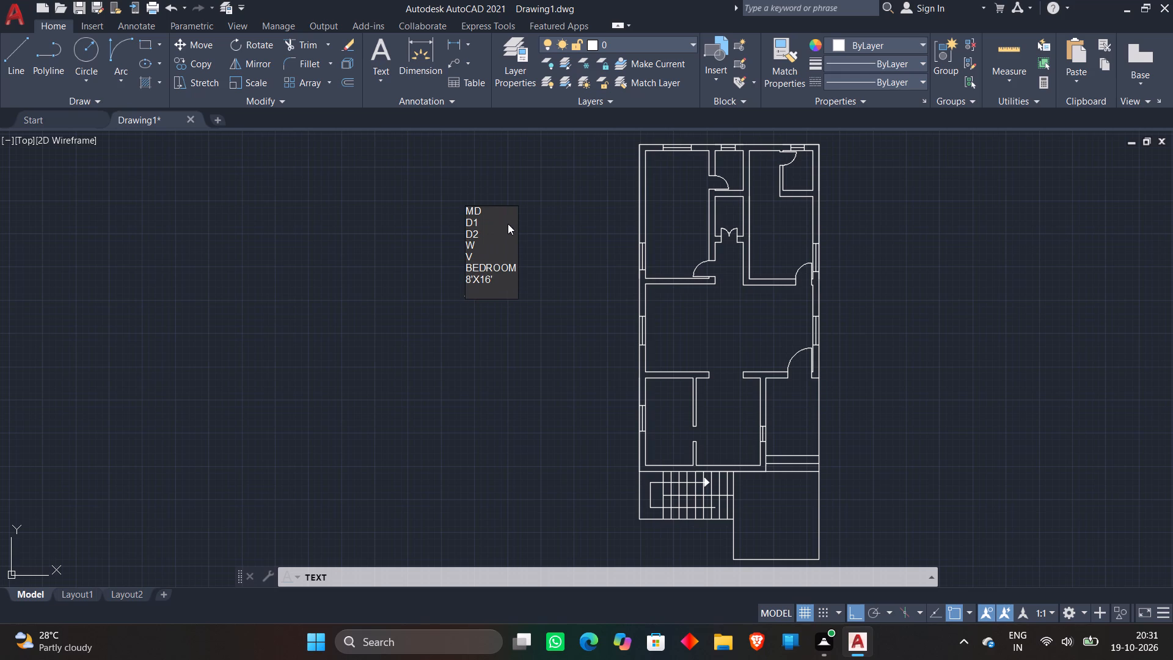
# Add the label TOILET to the text list, with its size 3'6"X5' on the following line.
pyautogui.write('TOIL')
pyautogui.write('ET')
pyautogui.press('Return')
pyautogui.write('3\'6"X')
pyautogui.write("5'")
pyautogui.press('Return')
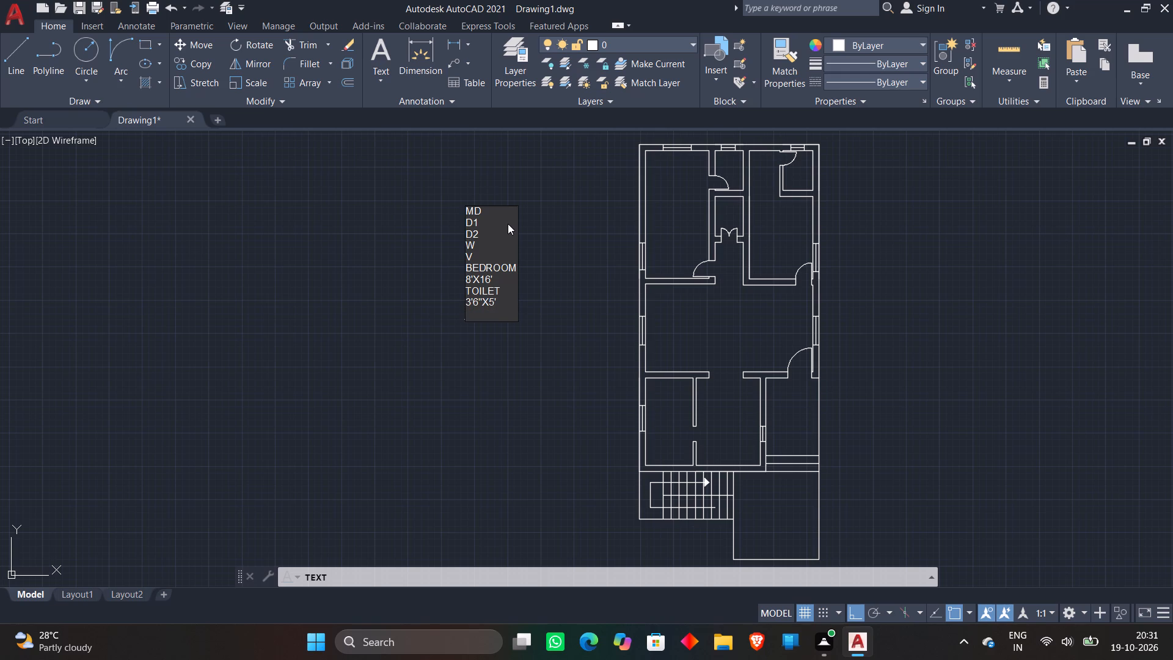
# Add the label PUJA to the text list, with its size 3'6"X5' on the following line.
pyautogui.write('PUJA')
pyautogui.press('Return')
pyautogui.write("3'6")
pyautogui.hotkey('shift', '"')
pyautogui.write("X5'")
pyautogui.press('Return')
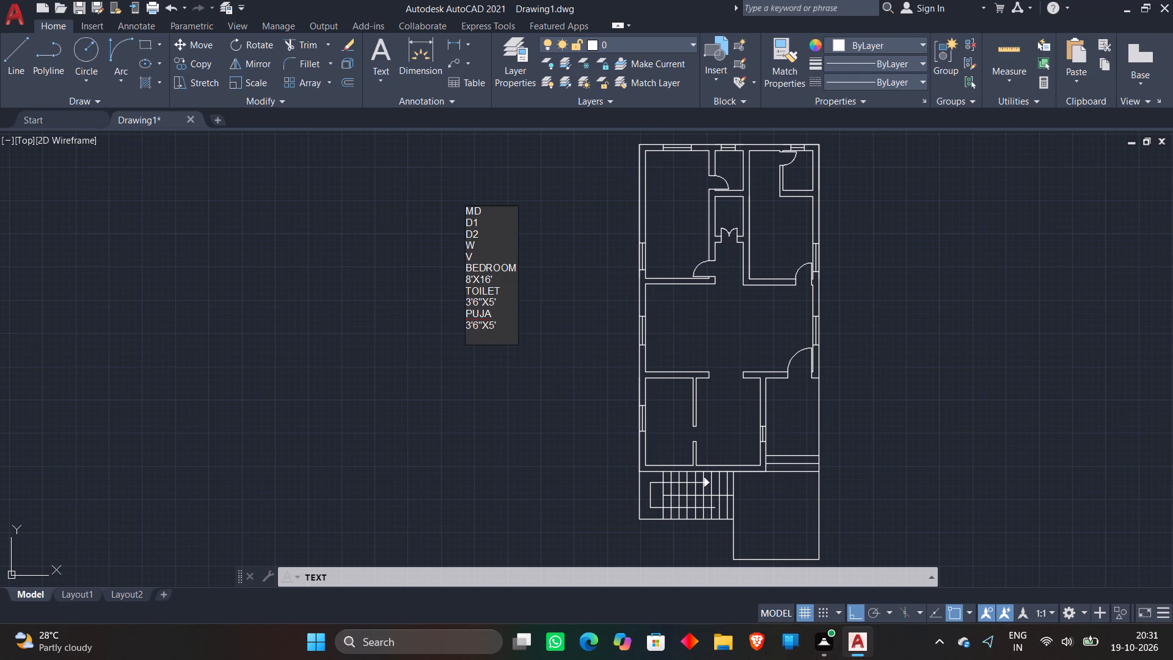
# Add a second BEDROOM label to the text list, with its size 8'X10'6" on the following line.
pyautogui.write('BEDROOM')
pyautogui.press('Return')
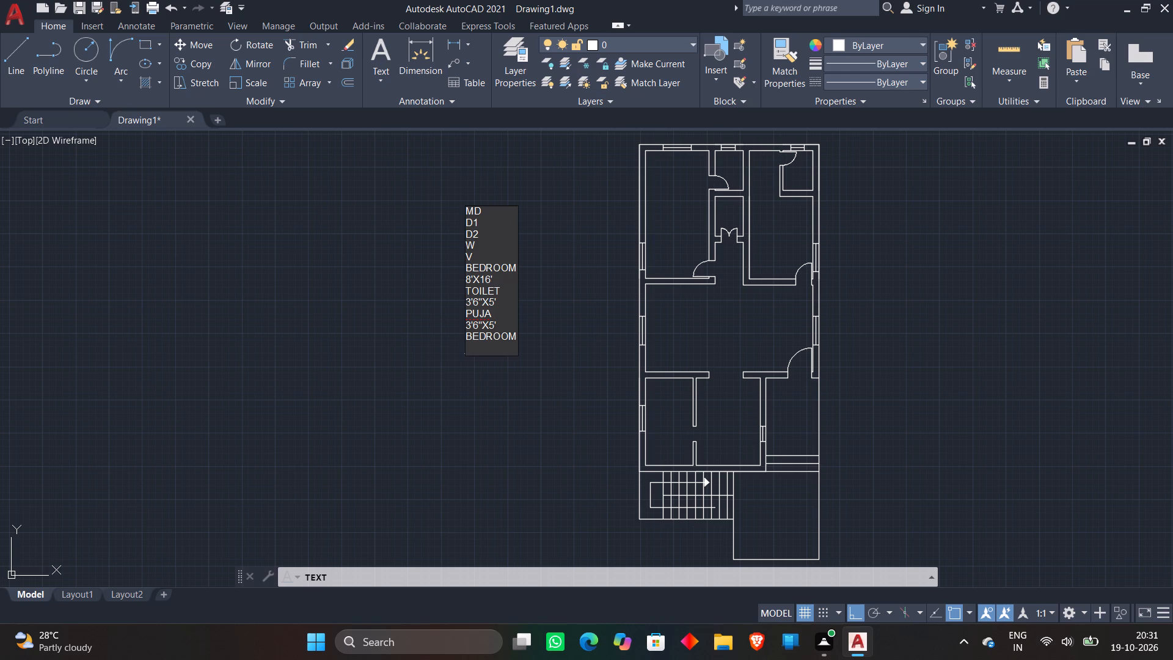
pyautogui.write("8'X")
pyautogui.write('10\'6"')
pyautogui.press('Return')
# Add a second TOILET label to the text list, with its size 3'9"X5' on the following line.
pyautogui.write('TOILET')
pyautogui.press('Return')
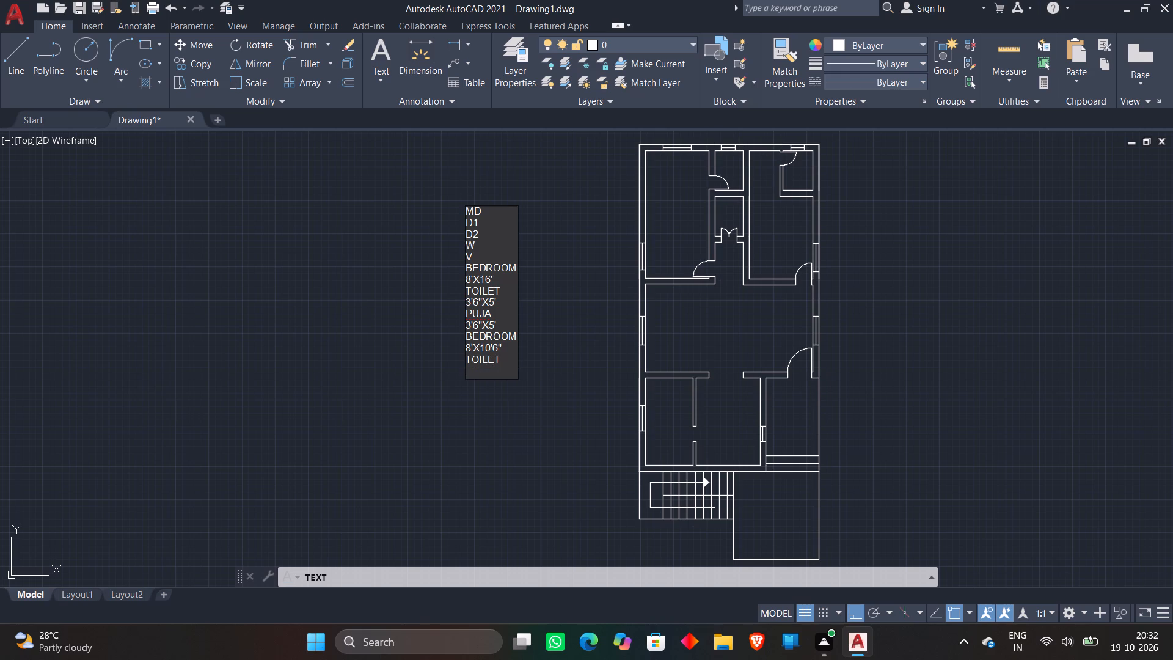
pyautogui.write('3\'9"')
pyautogui.press('x')
pyautogui.write("5'")
pyautogui.press('Return')
# Add the label HALL to the text list, with its size 20'9"X11' on the following line.
pyautogui.write('HALL')
pyautogui.press('Return')
pyautogui.write('20\'9"X')
pyautogui.write("11'")
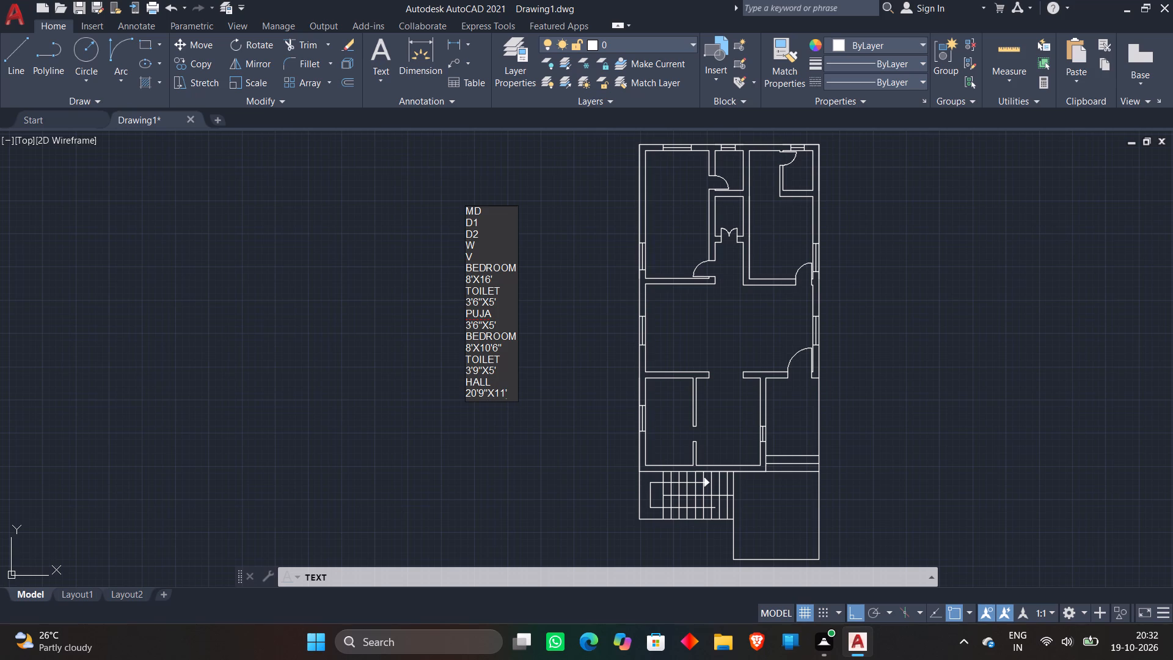
pyautogui.press('Return')
# Add the label KITCHEN to the text list, with its size 11'X6' on the following line.
pyautogui.write('KITCHEN')
pyautogui.press('Return')
pyautogui.write("11'")
pyautogui.press('x')
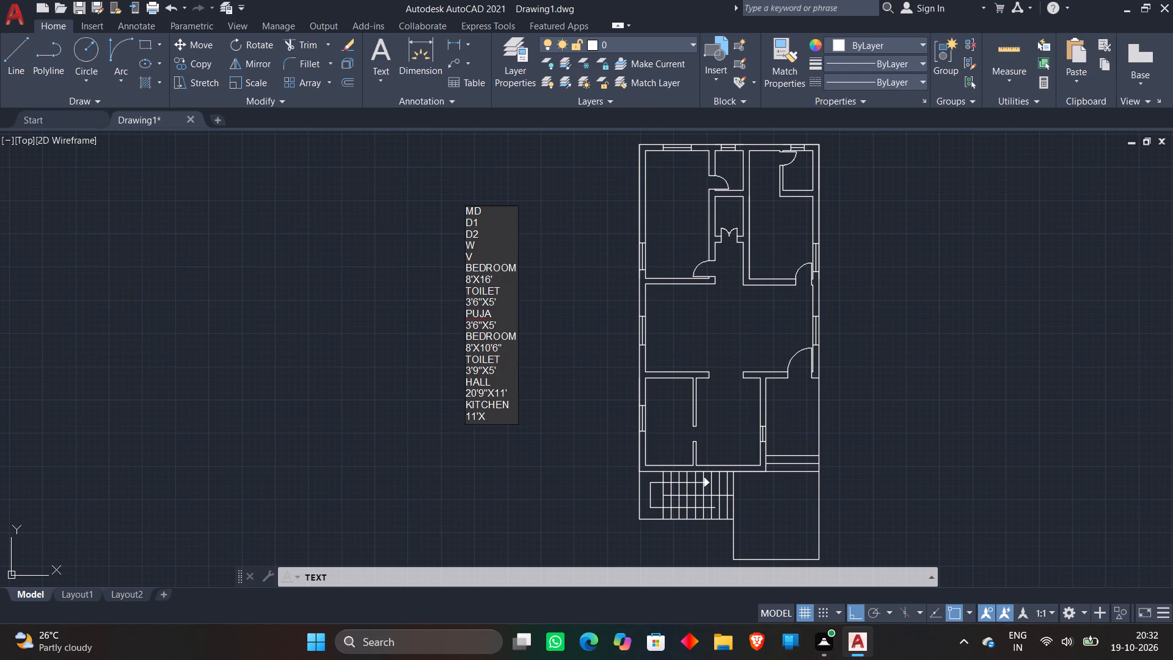
pyautogui.press('6')
pyautogui.press("'")
pyautogui.press('Return')
# Add the label DINING to the text list, with its size 11'X8' on the following line.
pyautogui.write('DINING')
pyautogui.press('Return')
pyautogui.write("11'")
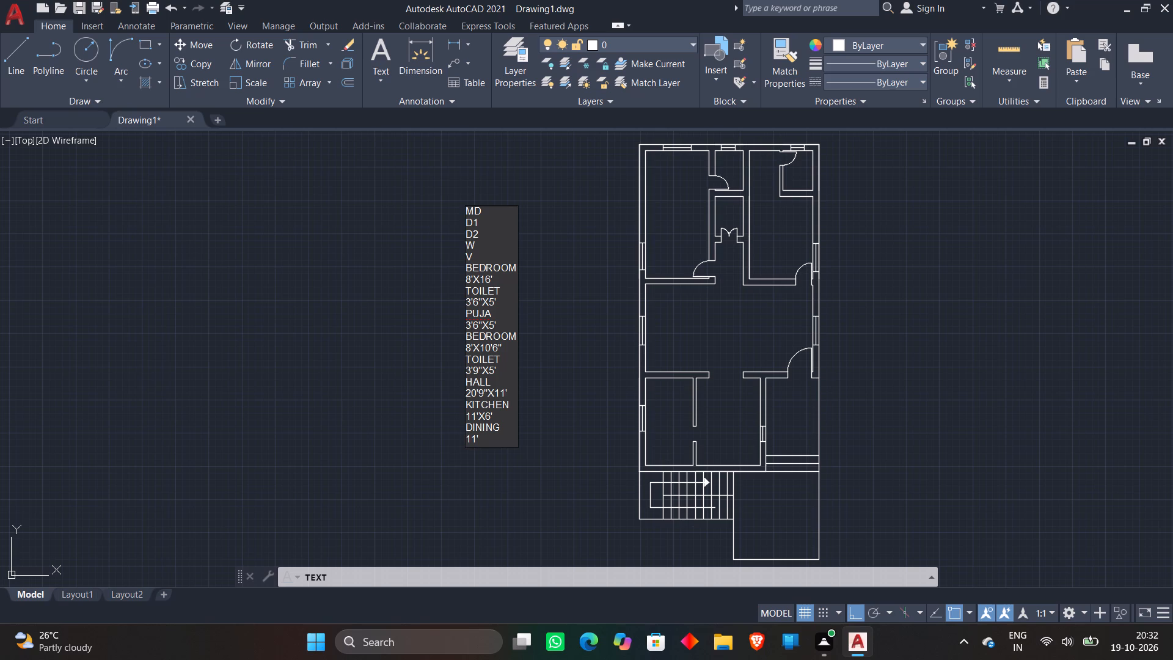
pyautogui.write('X8')
pyautogui.press("'")
pyautogui.press('Return')
# Add the label SITOUT to the text list, with its size 11'X6' on the following line.
pyautogui.write('SITOUT')
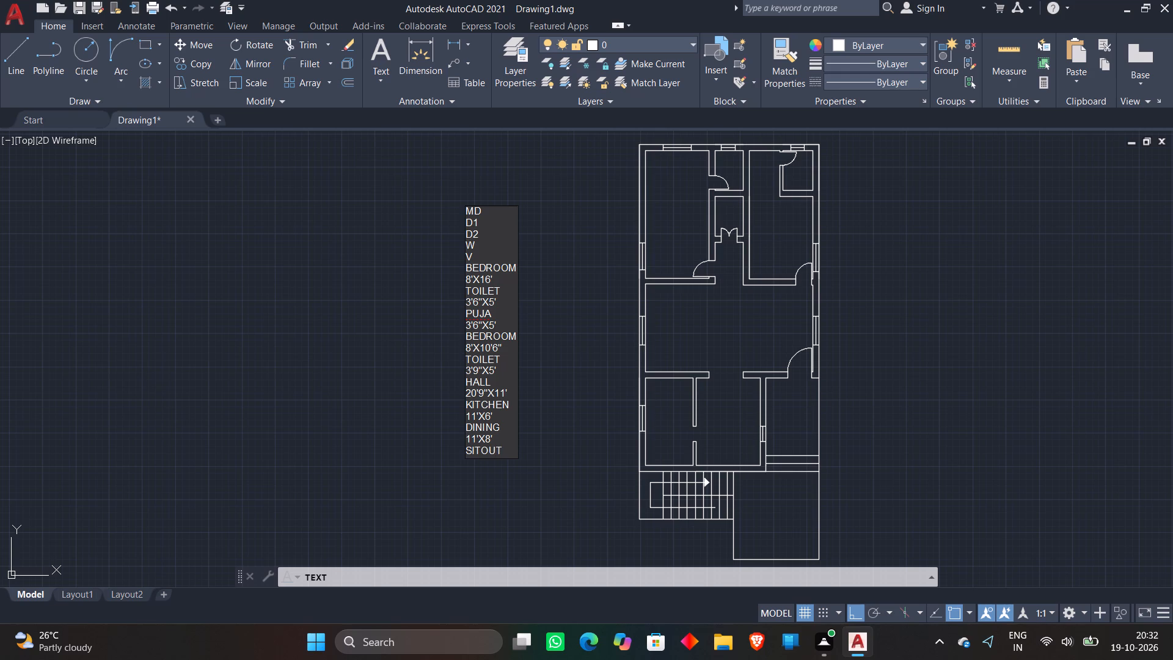
pyautogui.press('Return')
pyautogui.write('11')
pyautogui.write("'X")
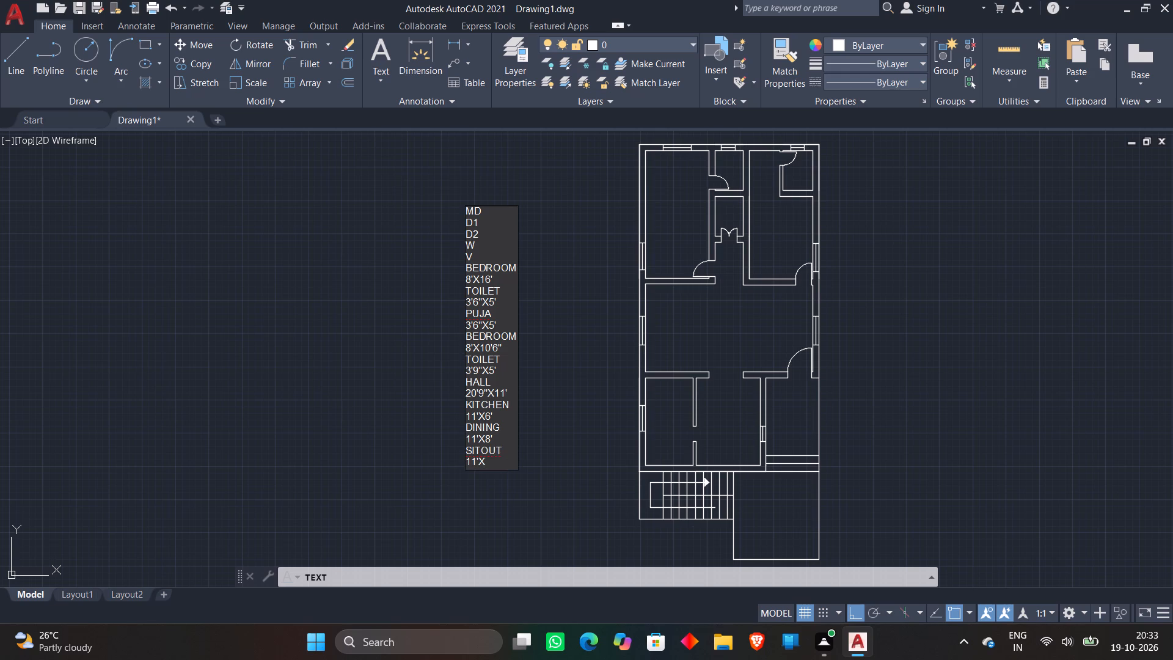
pyautogui.press('6')
pyautogui.press("'")
pyautogui.press('Return')
# Add the label PORTICO with its size 10'9"X11' on the following line, and finish the text list.
pyautogui.write('PORTI')
pyautogui.write('CO')
pyautogui.press('Return')
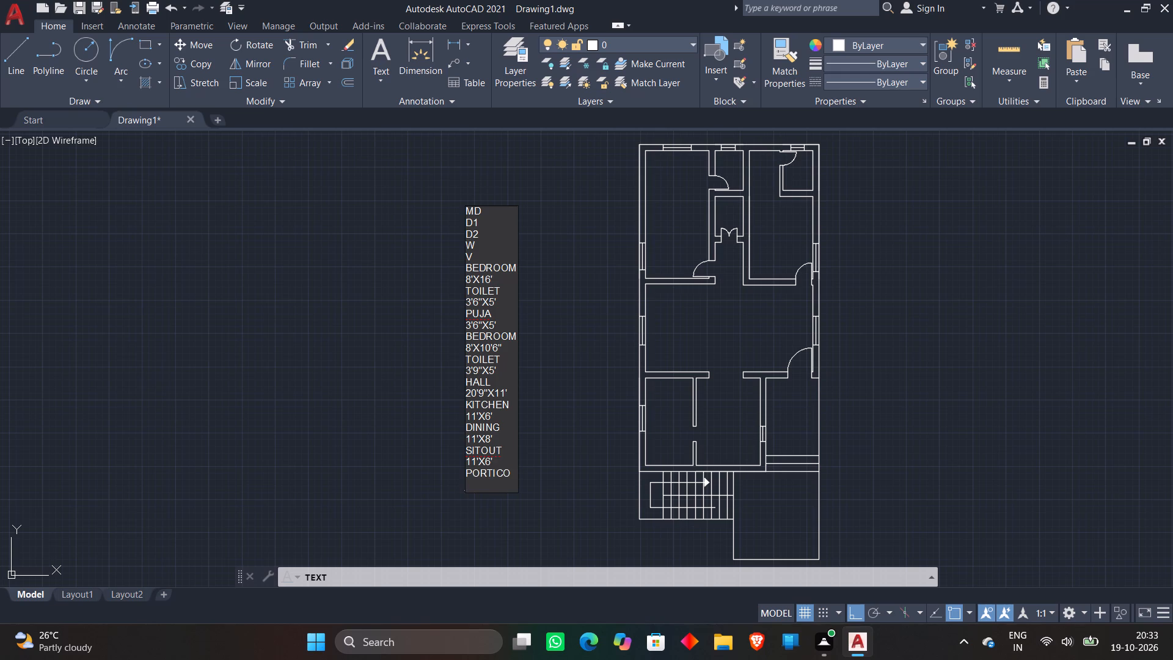
pyautogui.write("10'9")
pyautogui.hotkey('shift', '"')
pyautogui.press('x')
pyautogui.write("11'")
pyautogui.click(555, 308)
pyautogui.moveTo(556, 305); pyautogui.dragTo(554, 299, button='right')
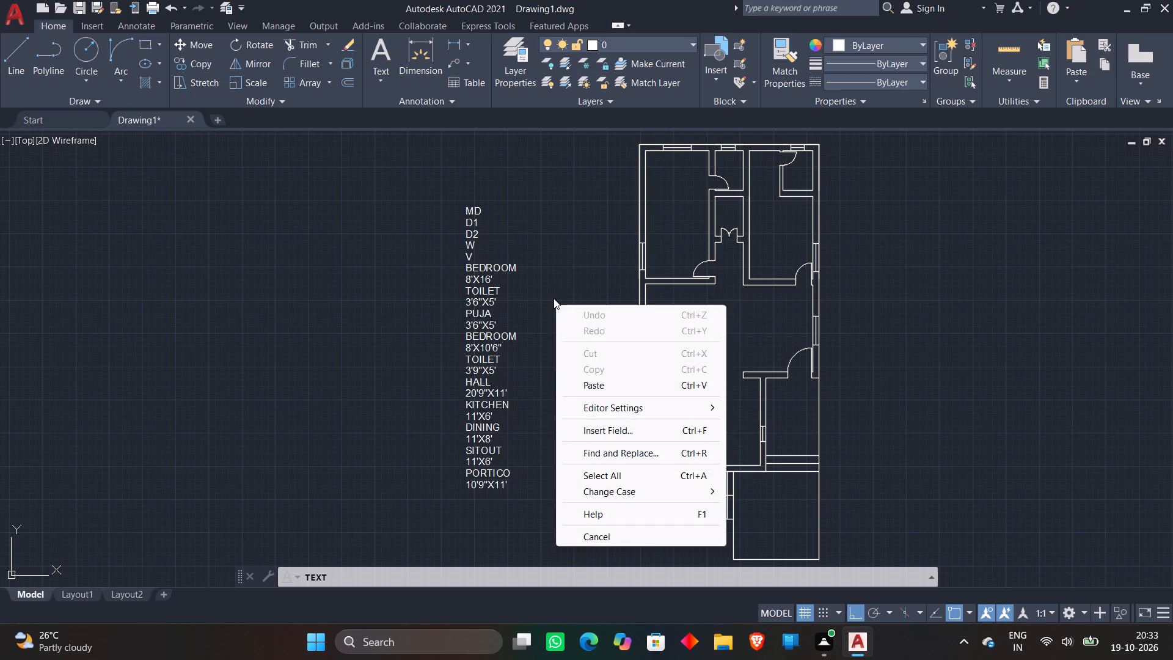
pyautogui.doubleClick(551, 291)
pyautogui.press('Return')
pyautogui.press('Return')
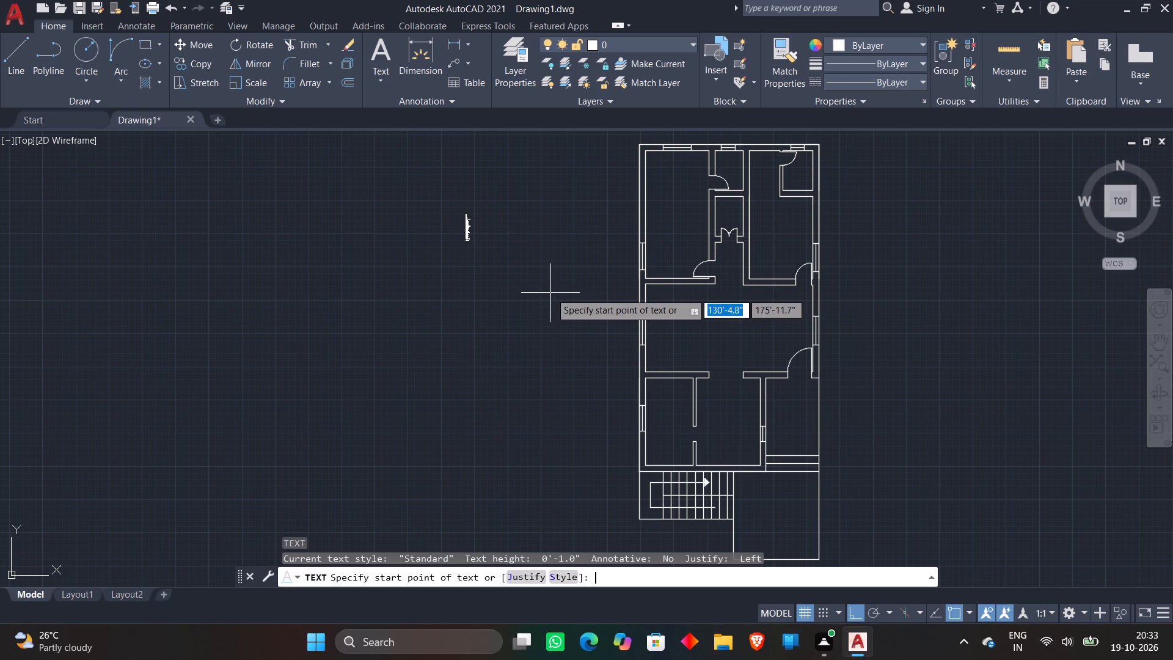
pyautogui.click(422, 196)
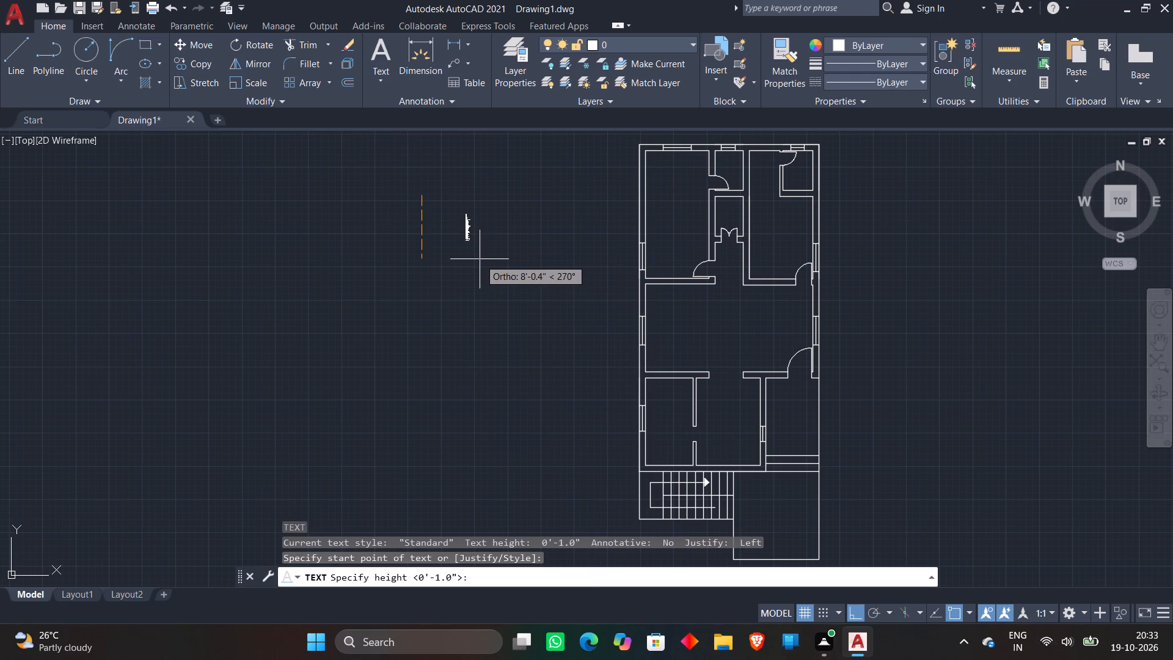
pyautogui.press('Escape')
# Enlarge the whole text list with Scale from a base point at its top, picking the scale factor freehand.
pyautogui.click(444, 185)
pyautogui.click(507, 263)
pyautogui.rightClick(503, 261)
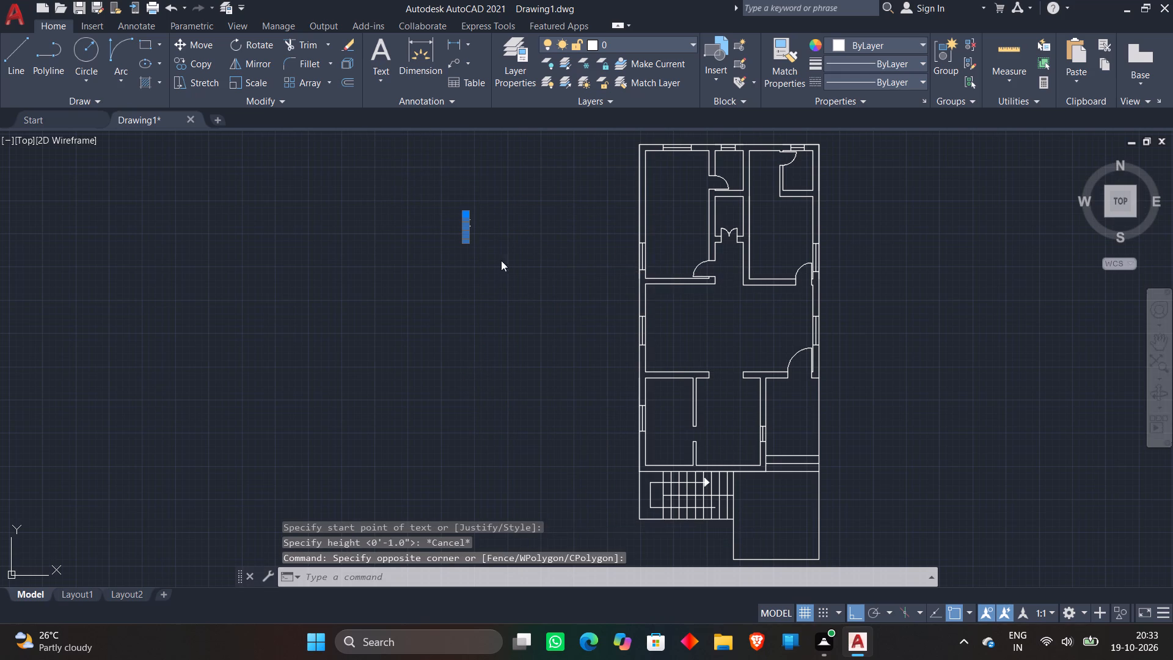
pyautogui.click(533, 403)
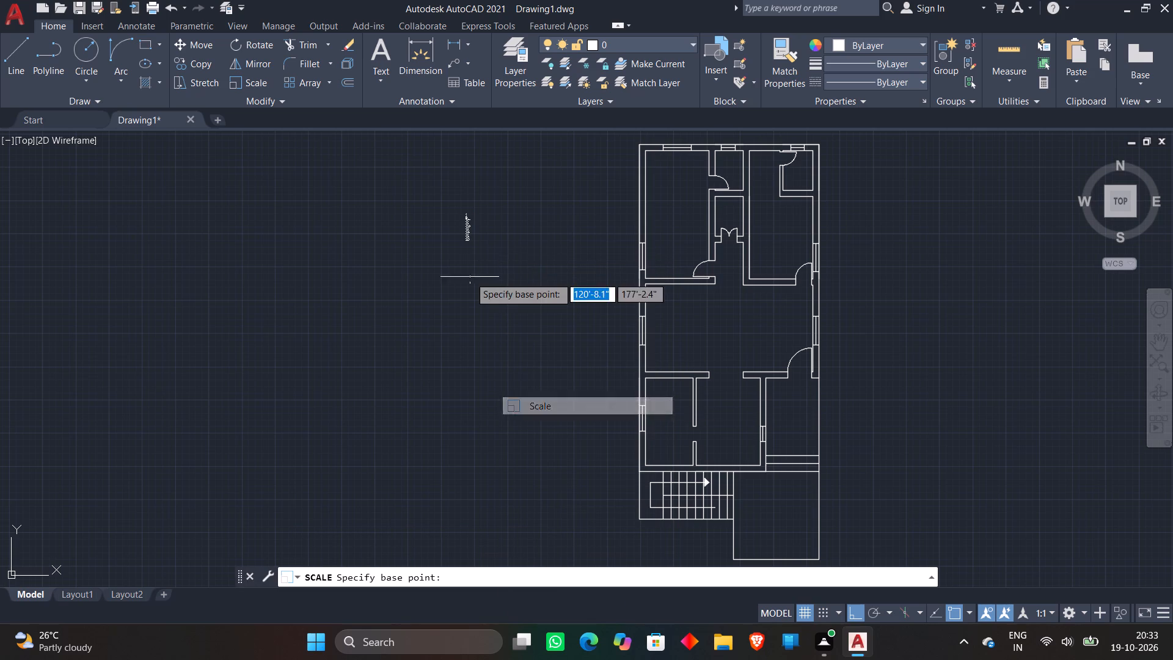
pyautogui.click(467, 211)
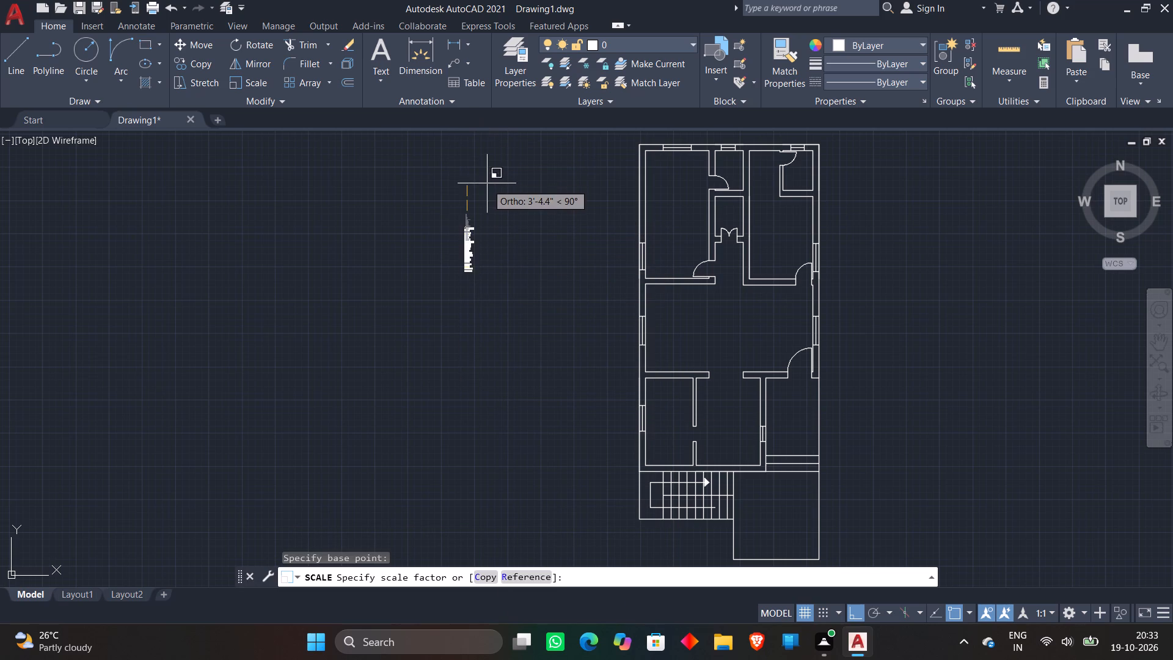
pyautogui.click(475, 155)
# Enlarge the whole text list again with Scale from a base point at its lower end, picking the factor freehand.
pyautogui.click(431, 220)
pyautogui.click(513, 361)
pyautogui.rightClick(514, 315)
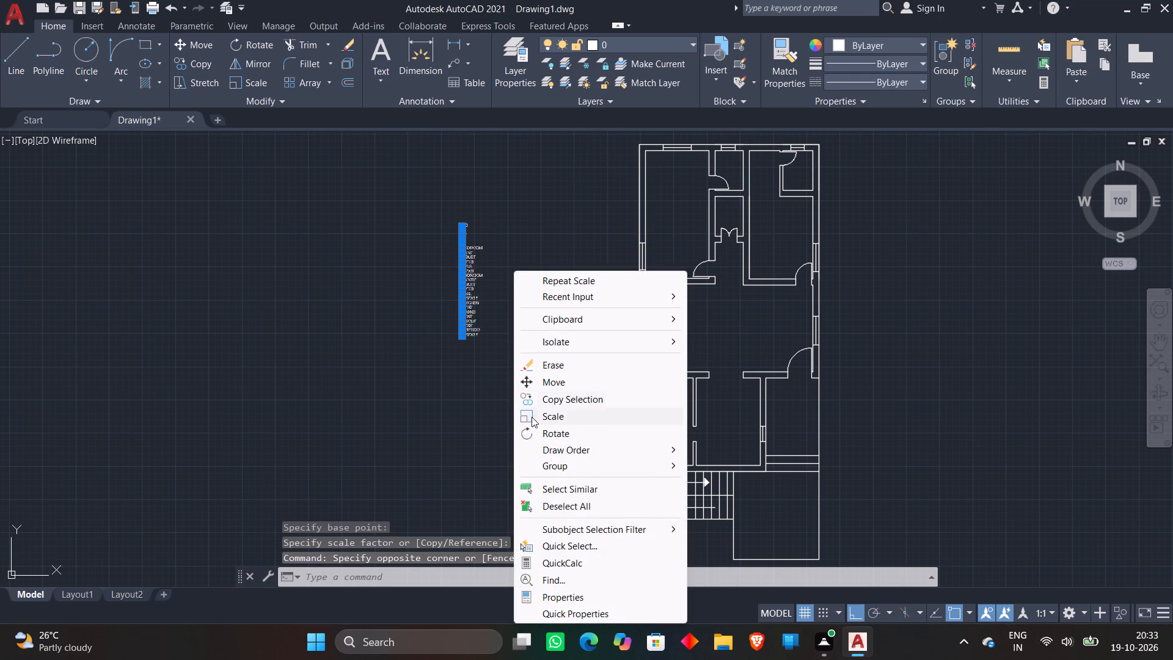
pyautogui.click(532, 417)
pyautogui.click(478, 343)
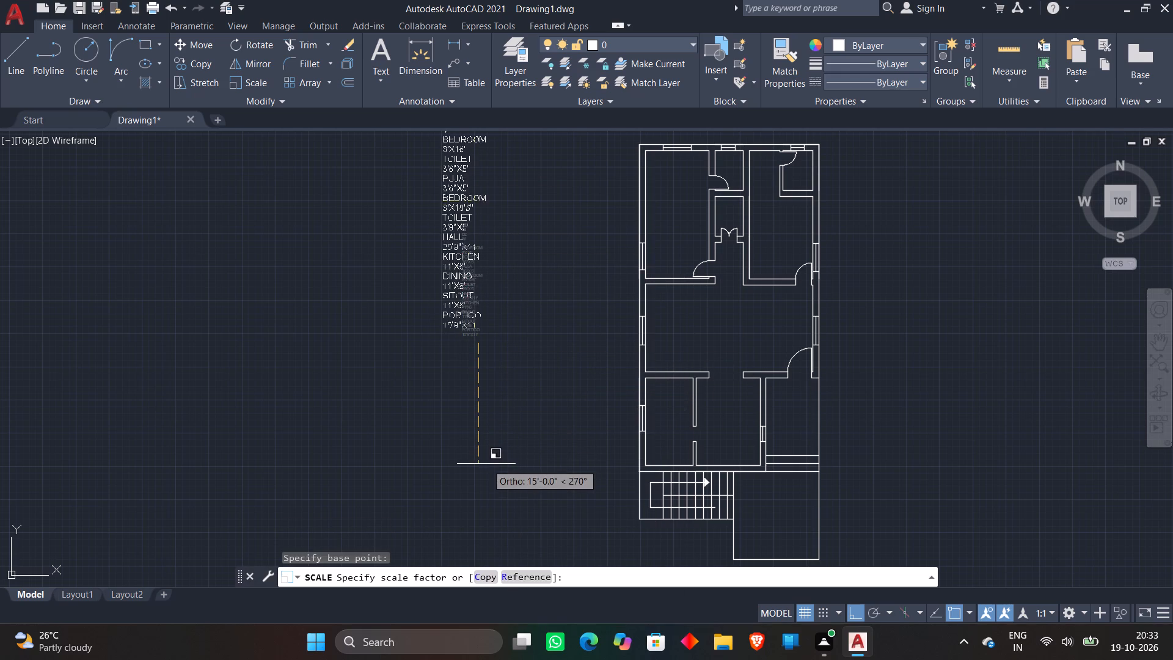
pyautogui.click(484, 447)
# Move the MD label from the text list into the main door opening between hall and sitout, with Ortho off.
pyautogui.moveTo(502, 274); pyautogui.dragTo(461, 411, button='middle')
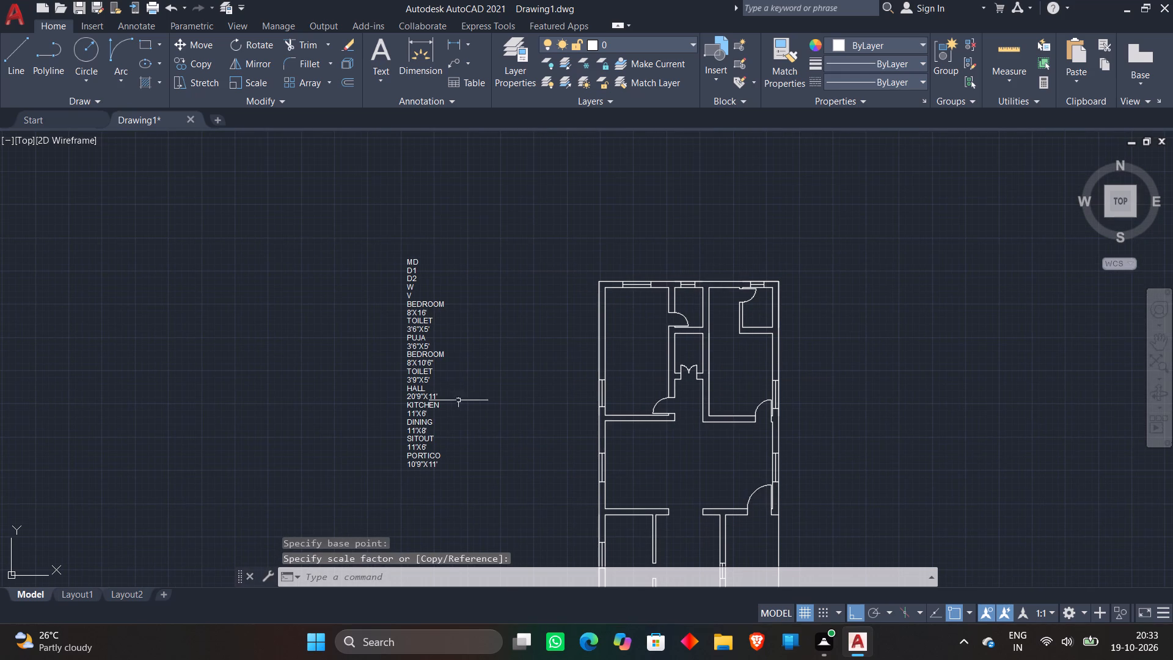
pyautogui.click(418, 262)
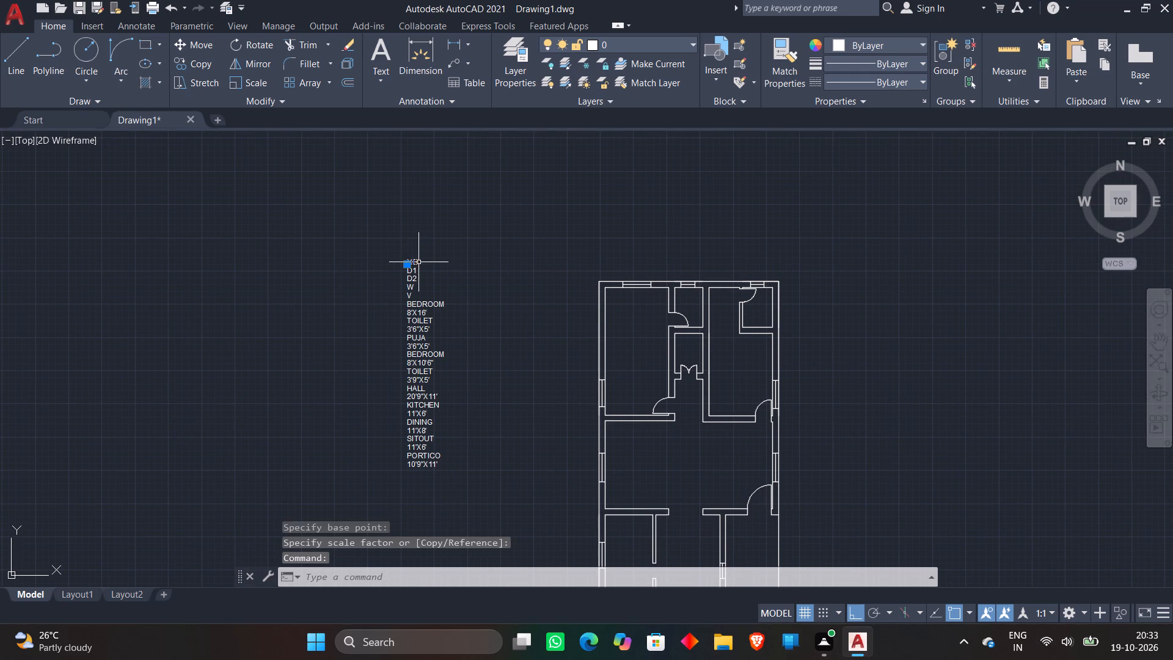
pyautogui.write('M')
pyautogui.press('space')
pyautogui.click(418, 262)
pyautogui.moveTo(475, 391); pyautogui.dragTo(456, 340, button='middle')
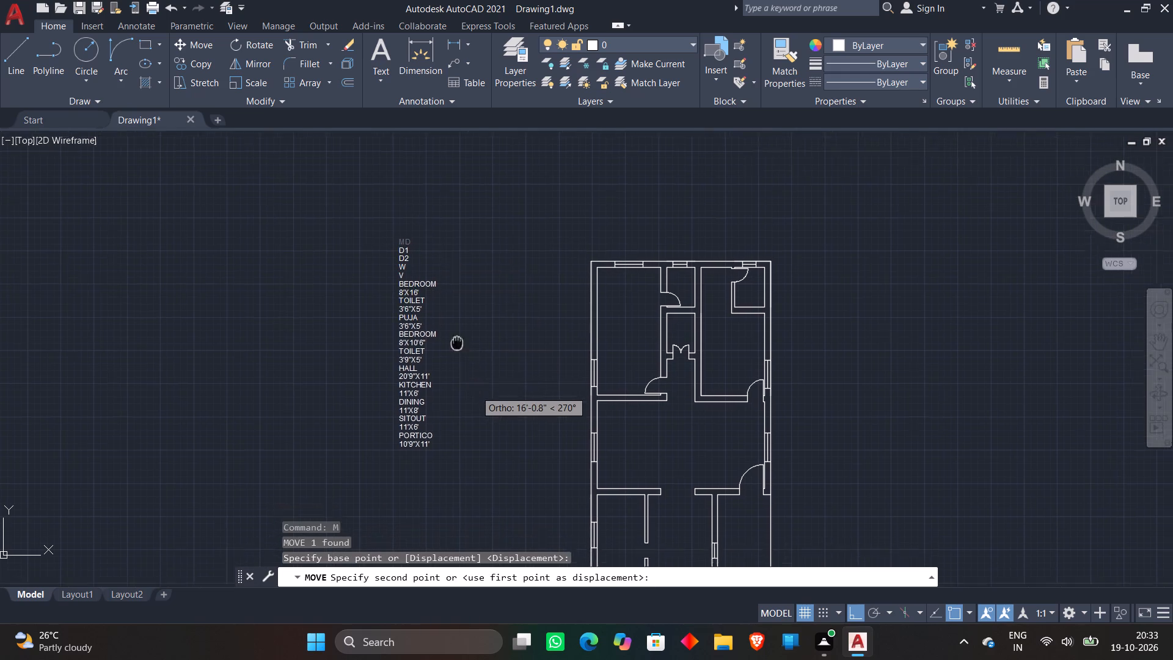
pyautogui.moveTo(456, 340); pyautogui.dragTo(437, 227, button='middle')
pyautogui.press('F8')
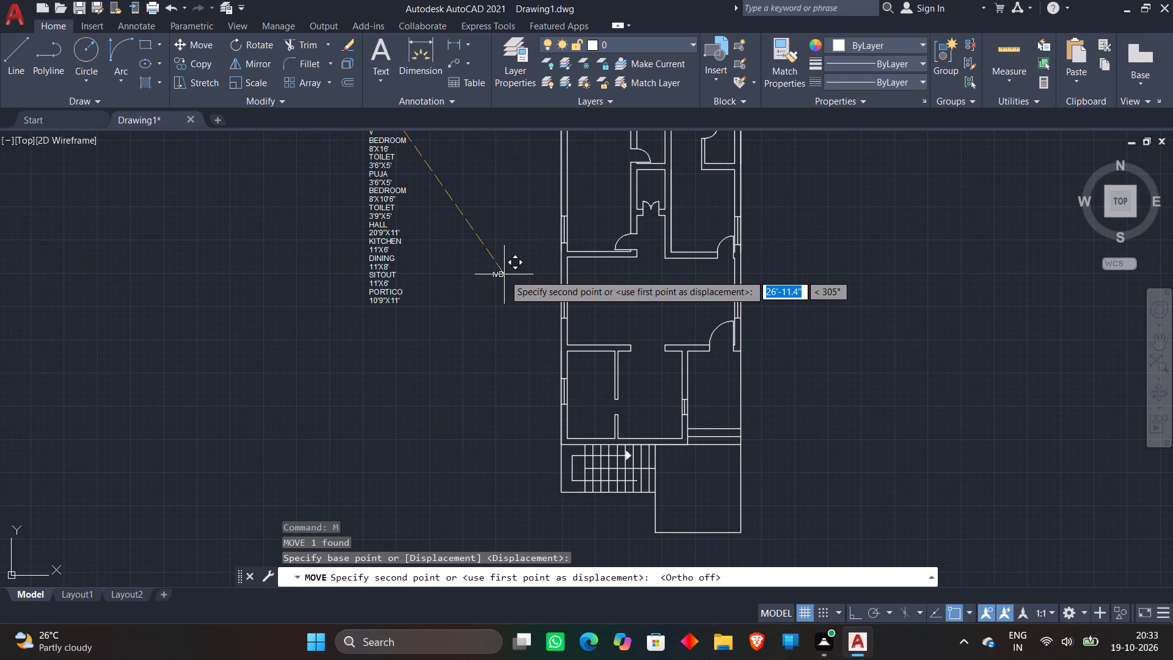
pyautogui.scroll(5, 732, 324)
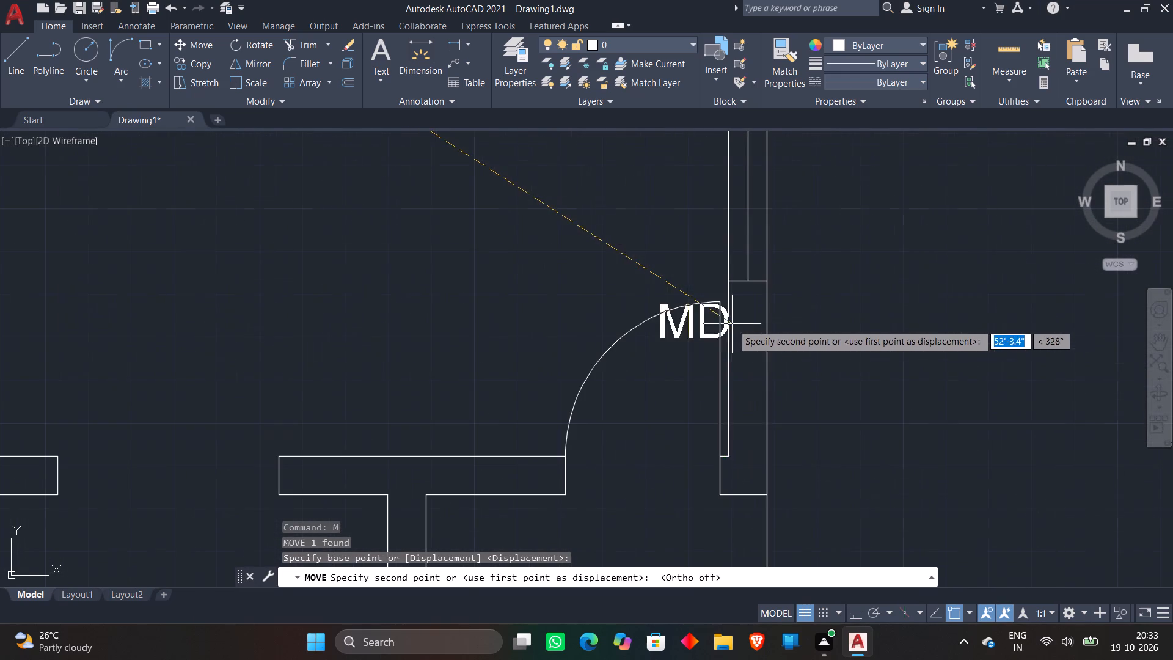
pyautogui.click(680, 478)
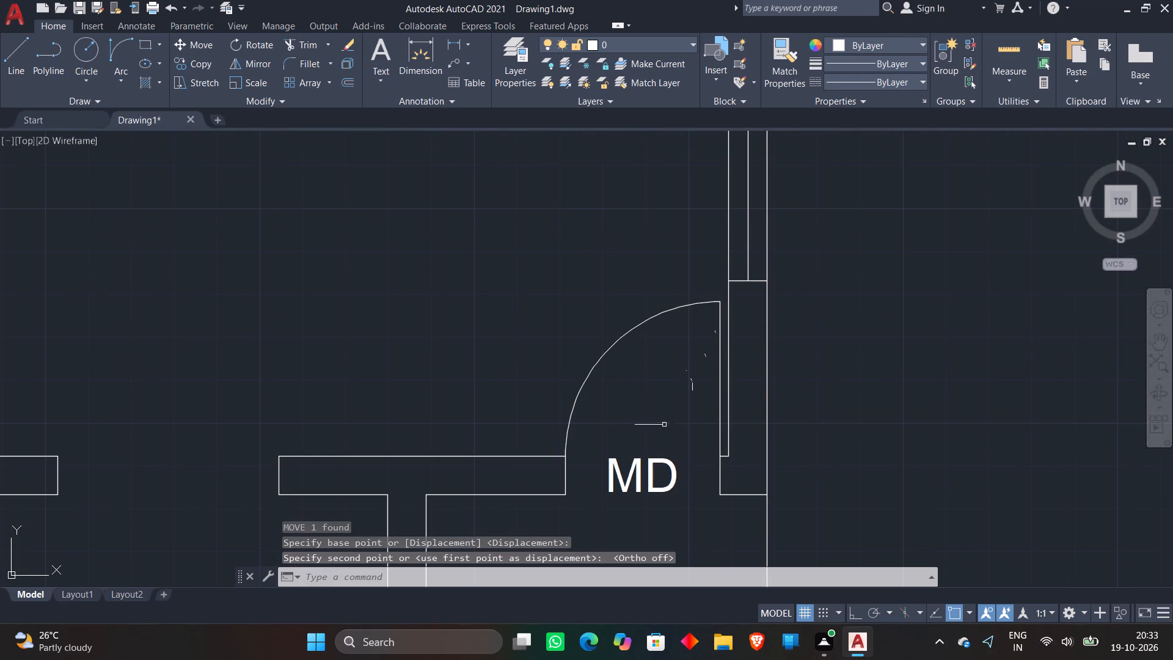
# Move the D1 label from the text list into the door opening of the right-hand bedroom above the hall.
pyautogui.scroll(-2, 664, 424)
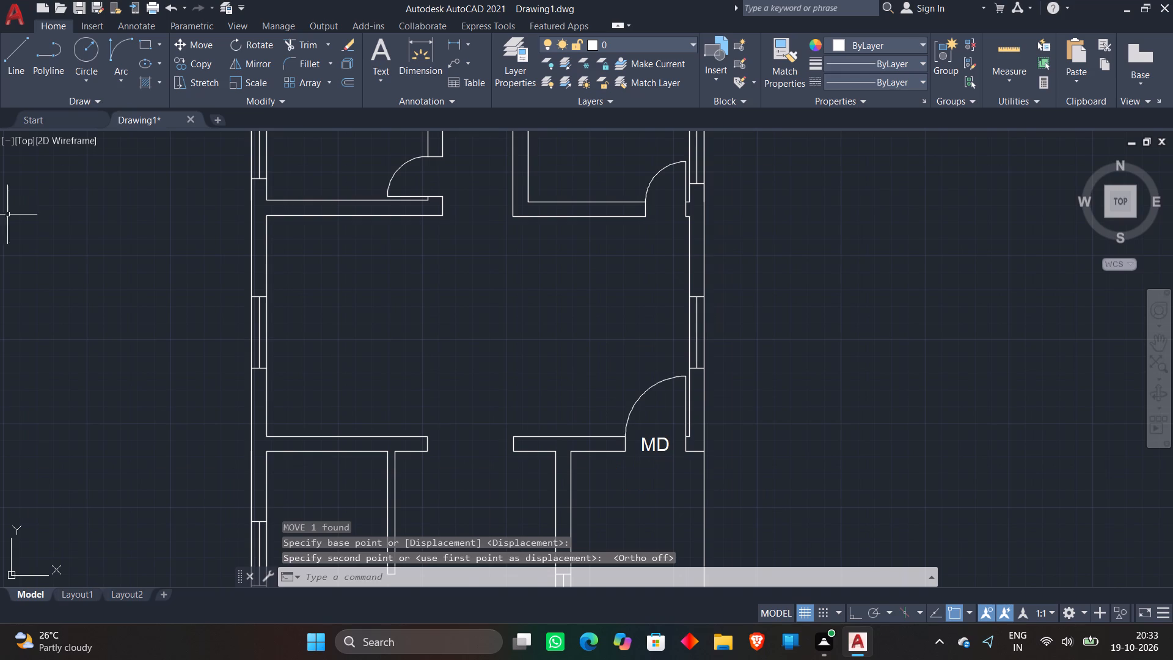
pyautogui.scroll(-2, 579, 323)
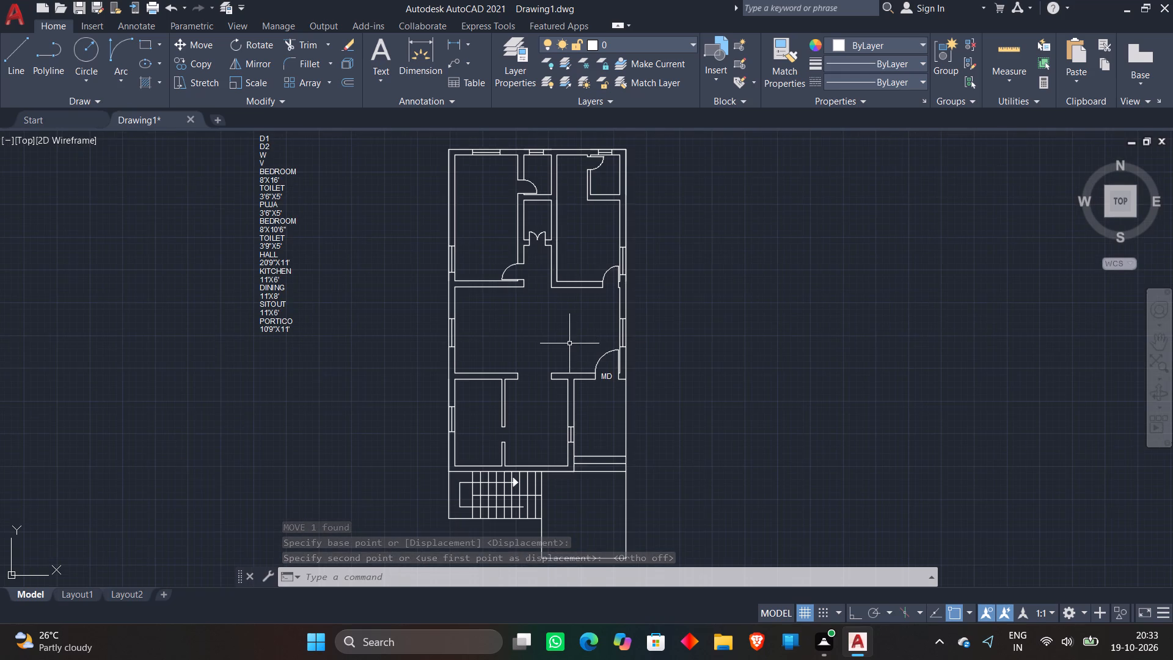
pyautogui.moveTo(404, 249); pyautogui.dragTo(447, 472, button='middle')
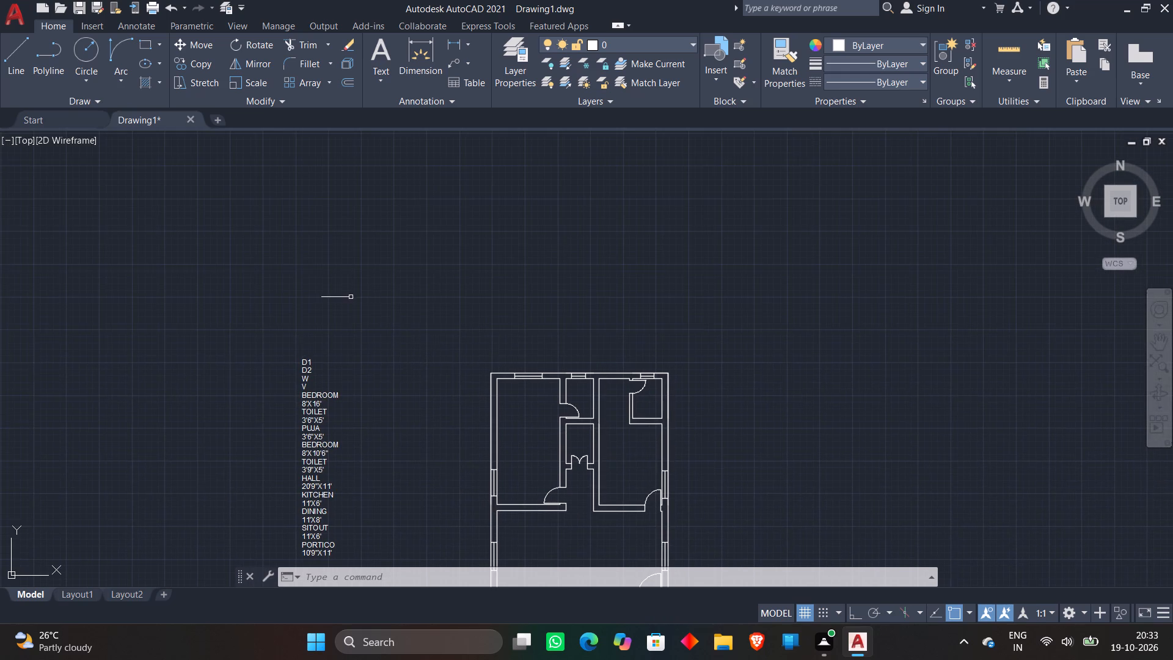
pyautogui.scroll(2, 310, 356)
pyautogui.click(301, 367)
pyautogui.rightClick(319, 324)
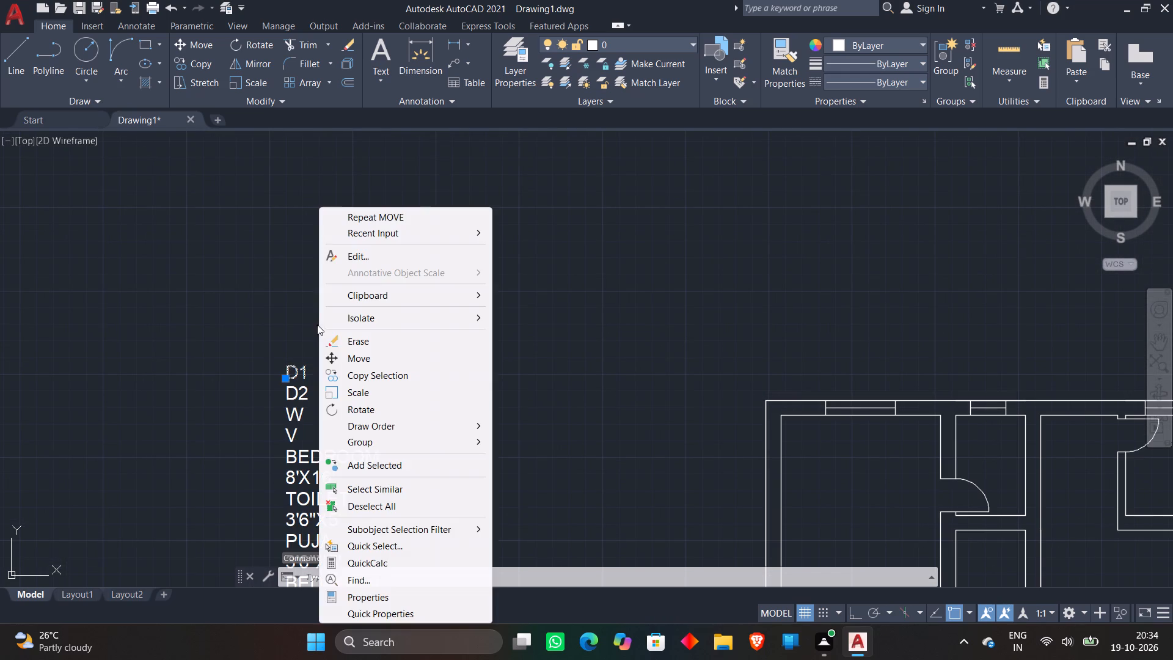
pyautogui.click(337, 353)
pyautogui.click(290, 367)
pyautogui.scroll(-2, 521, 329)
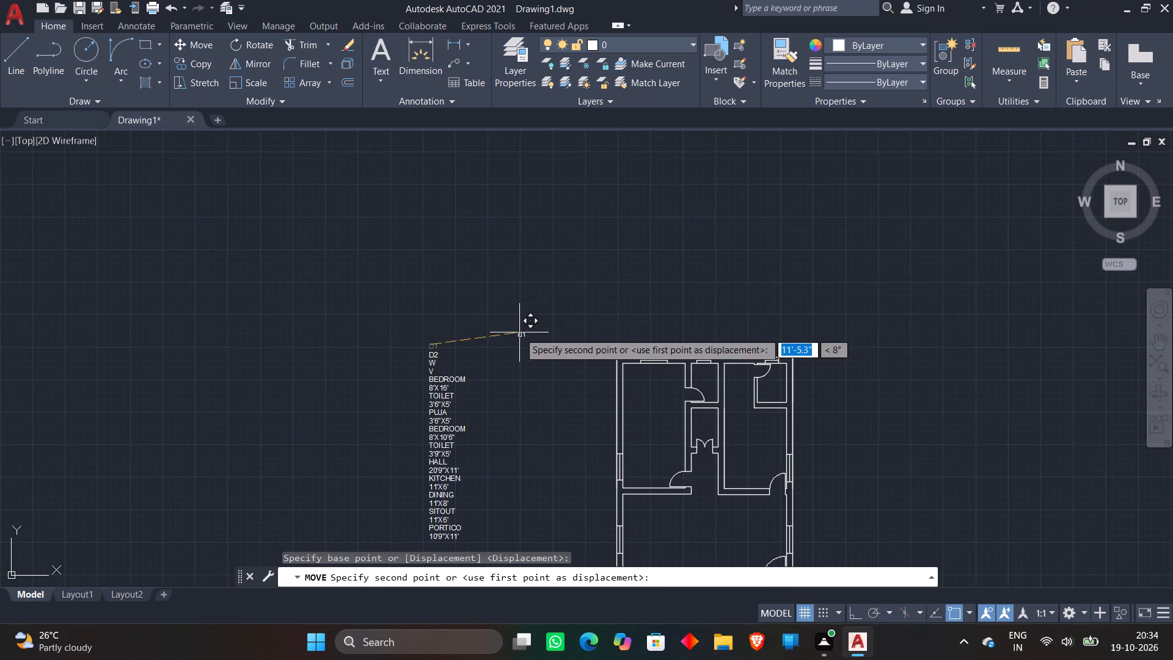
pyautogui.moveTo(519, 332); pyautogui.dragTo(481, 169, button='middle')
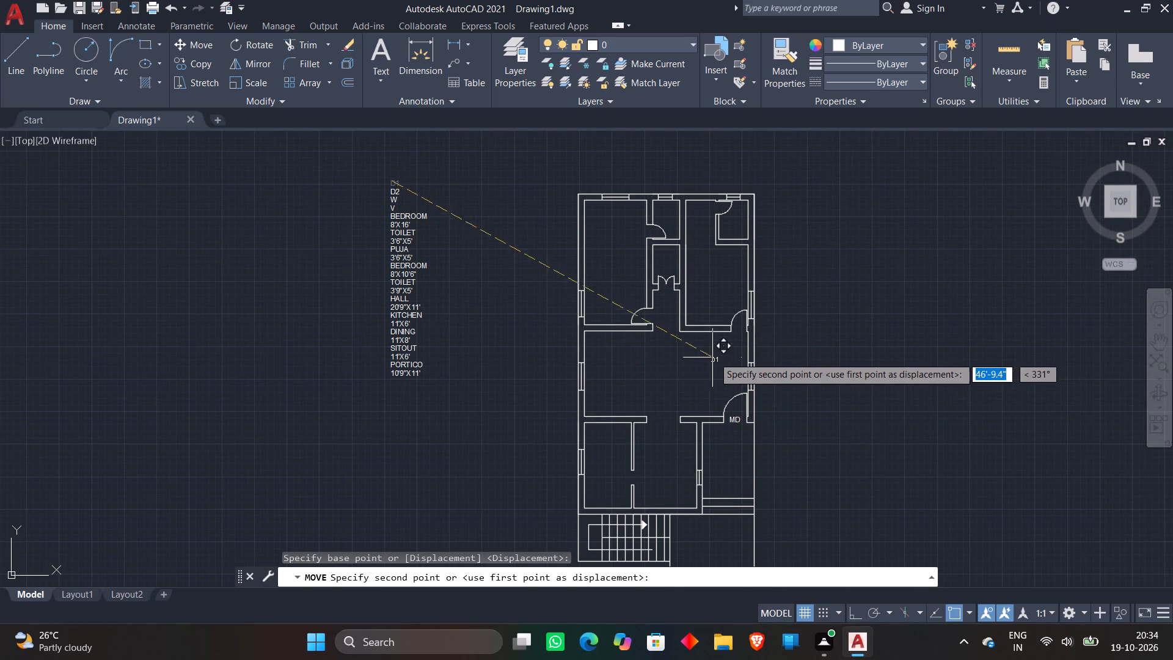
pyautogui.scroll(4, 736, 335)
pyautogui.click(721, 274)
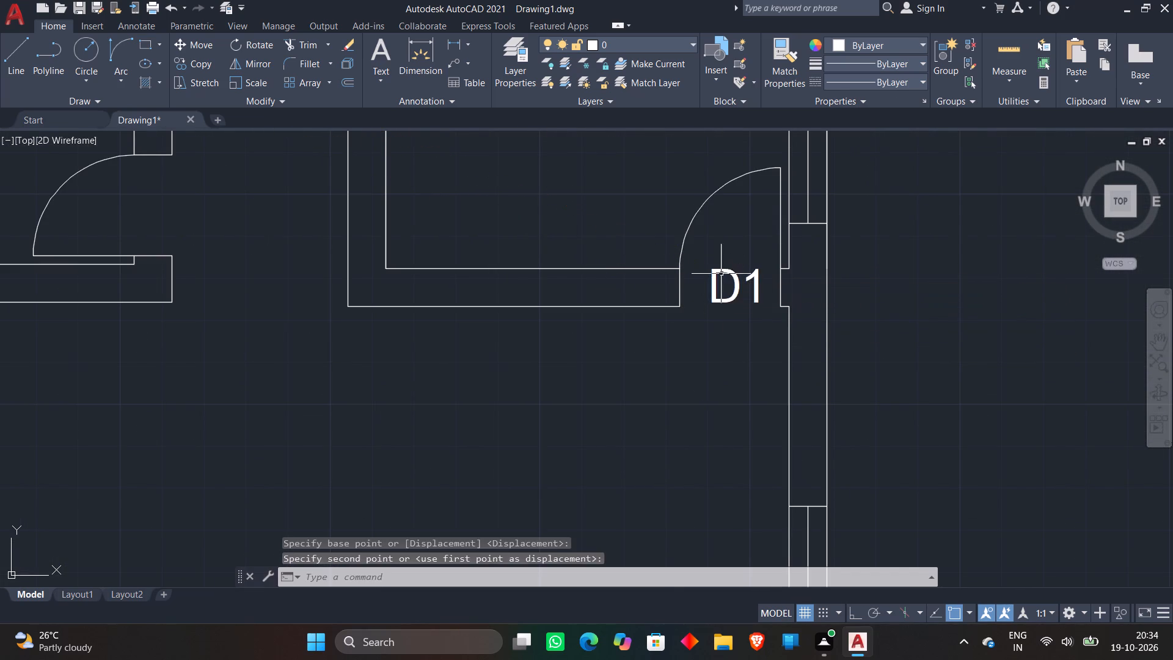
# Copy the D1 label from the right-hand bedroom door to the left-hand bedroom door and the double door of the puja room.
pyautogui.click(716, 272)
pyautogui.rightClick(715, 273)
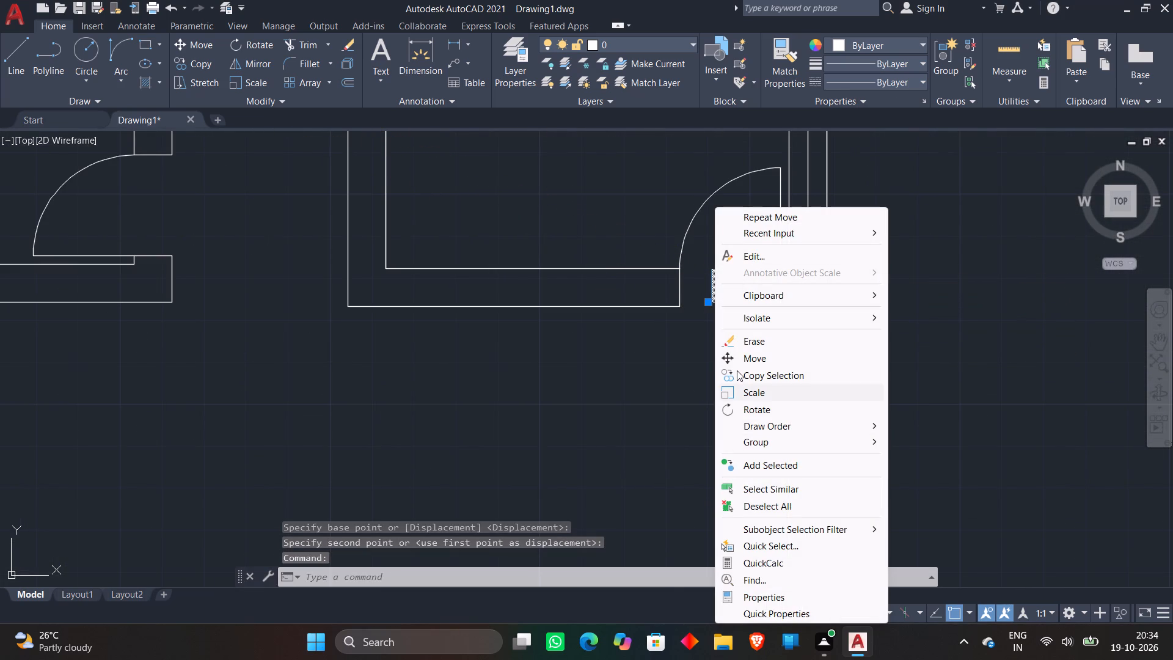
pyautogui.click(736, 373)
pyautogui.click(722, 280)
pyautogui.scroll(-1, 217, 175)
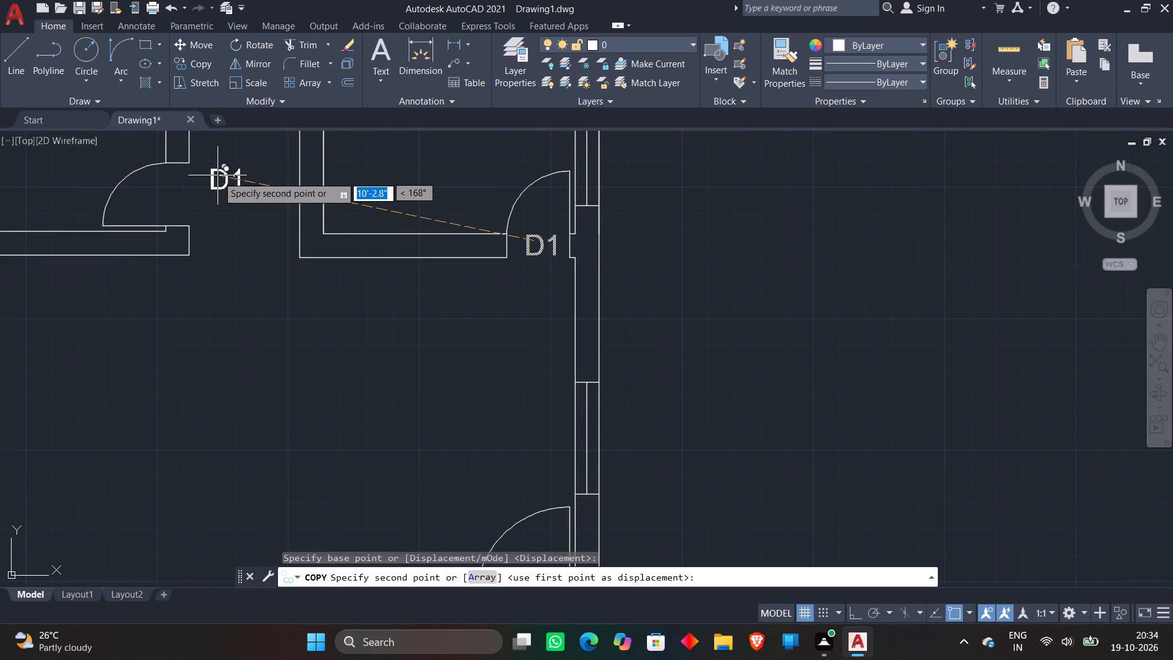
pyautogui.moveTo(217, 177); pyautogui.dragTo(485, 263, button='middle')
pyautogui.scroll(3, 450, 271)
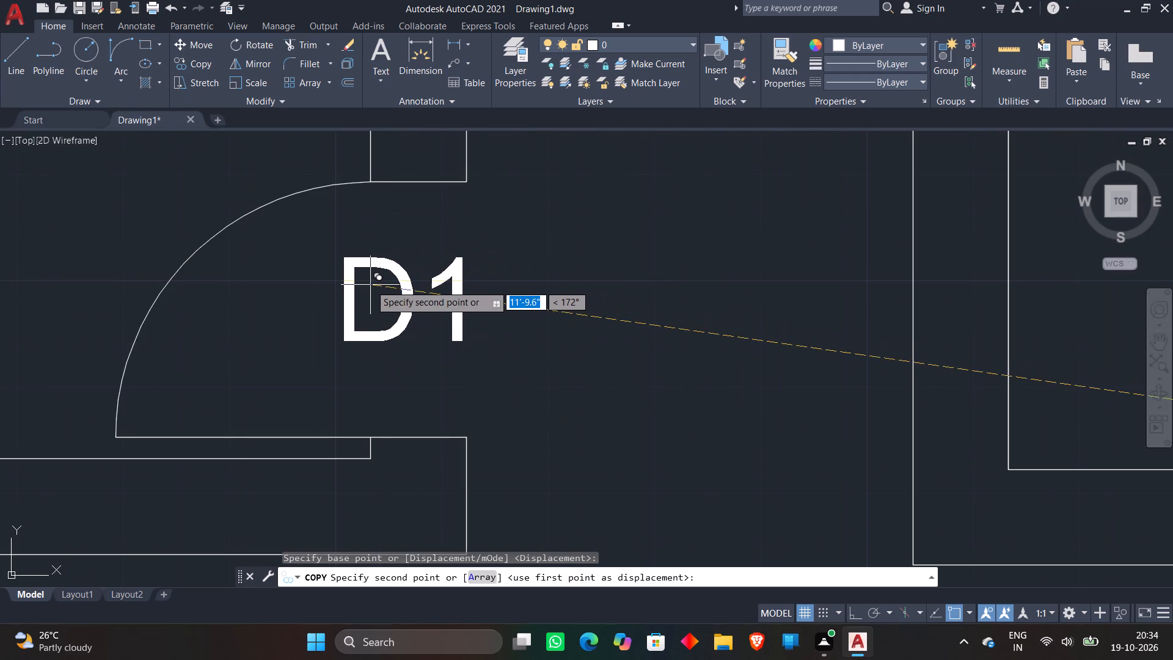
pyautogui.click(365, 303)
pyautogui.scroll(-3, 603, 318)
pyautogui.scroll(2, 622, 213)
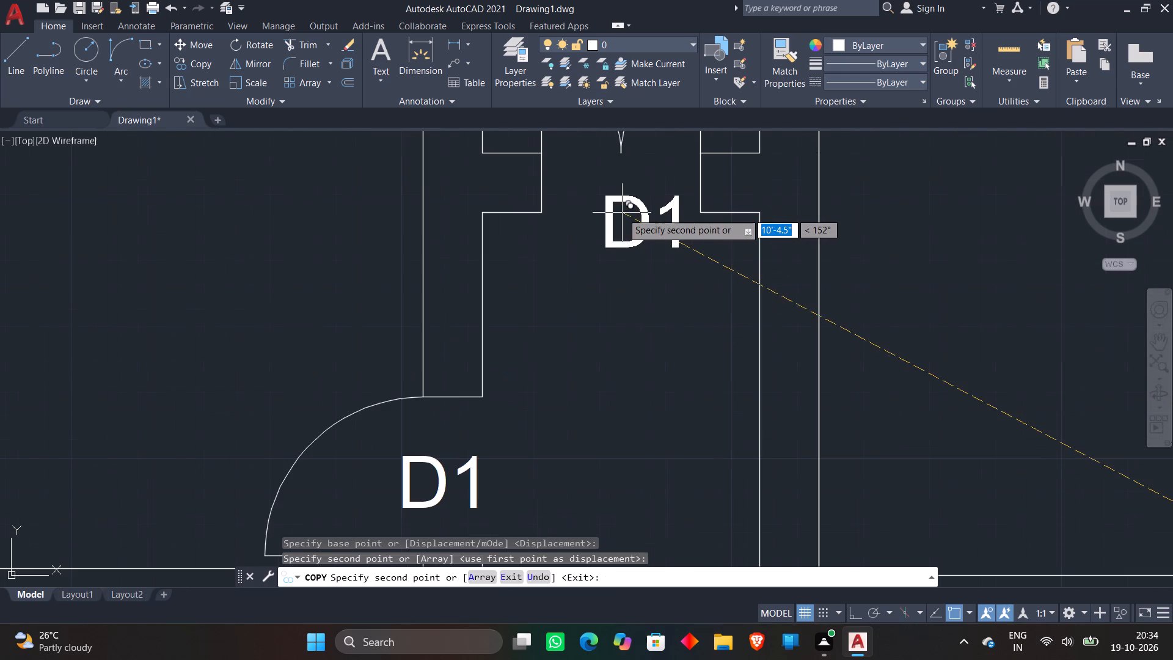
pyautogui.click(607, 172)
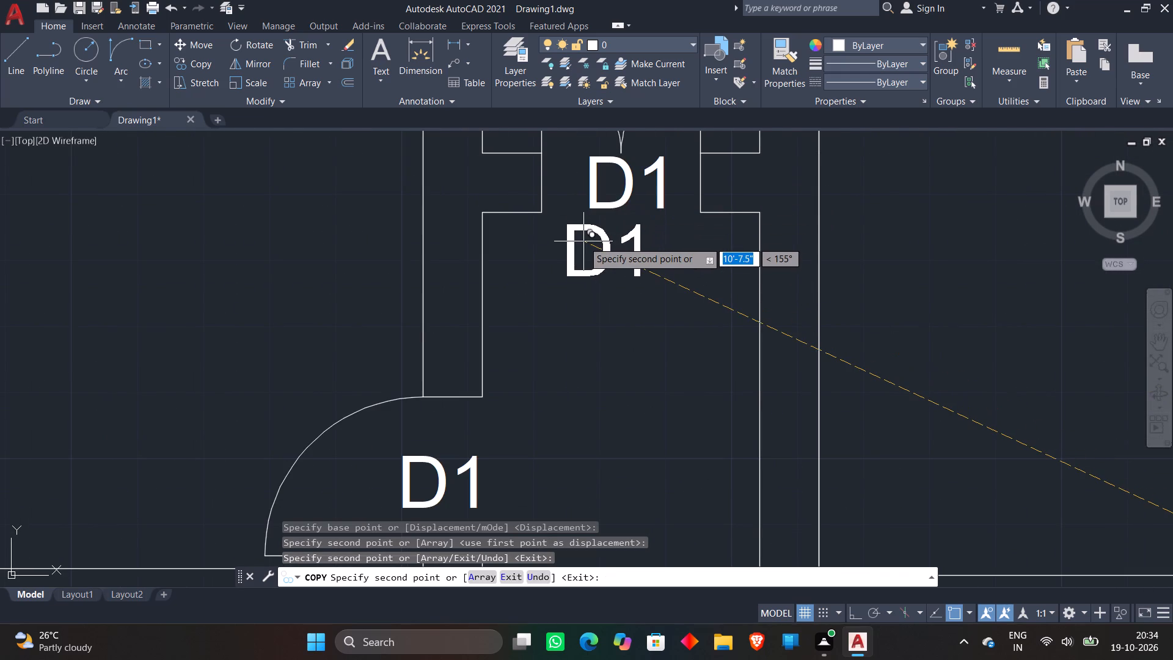
pyautogui.scroll(-3, 145, 232)
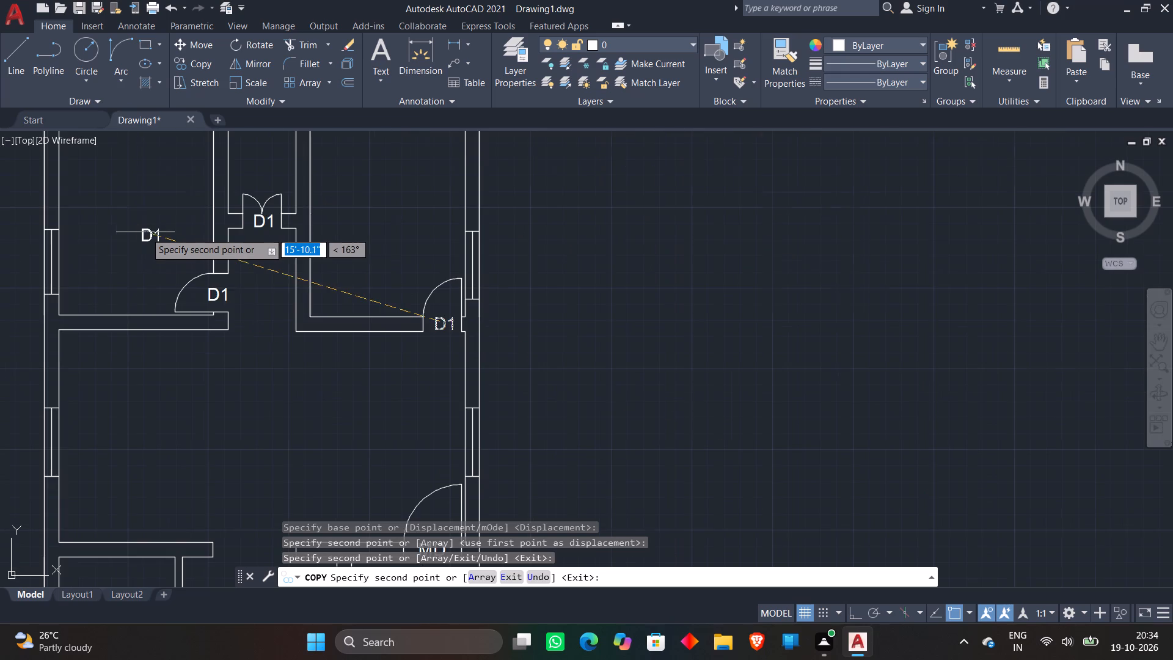
pyautogui.press('Escape')
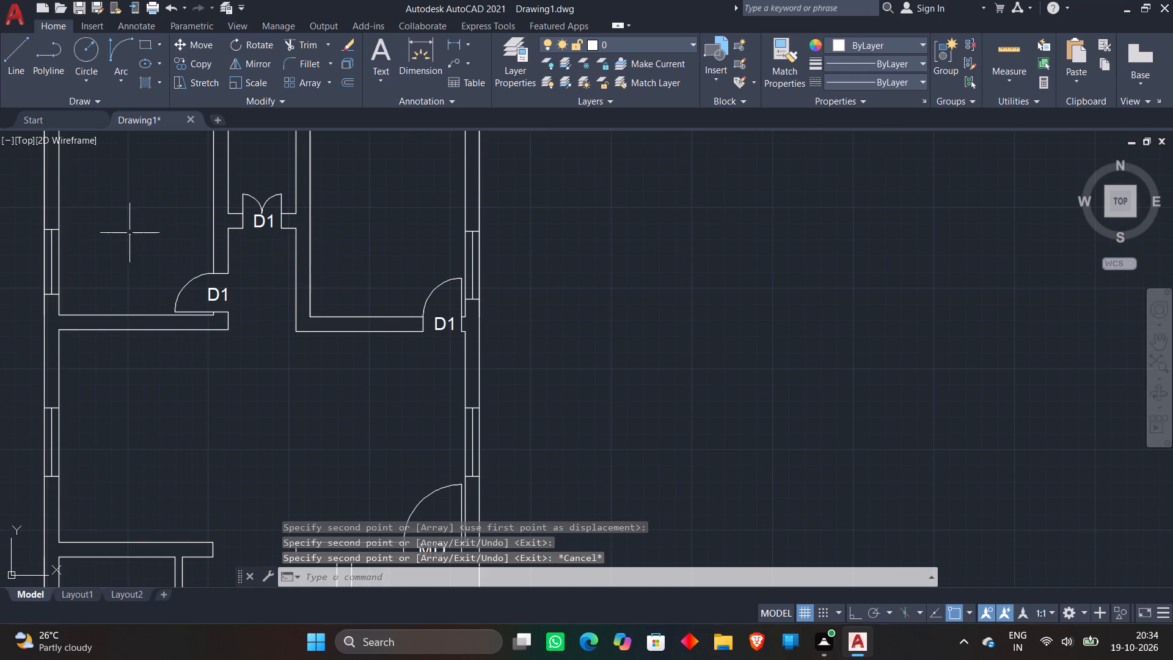
# Copy the D2 label from the text list into both toilet door openings, beside the left and right bedrooms.
pyautogui.scroll(-2, 142, 243)
pyautogui.moveTo(132, 210); pyautogui.dragTo(375, 320, button='middle')
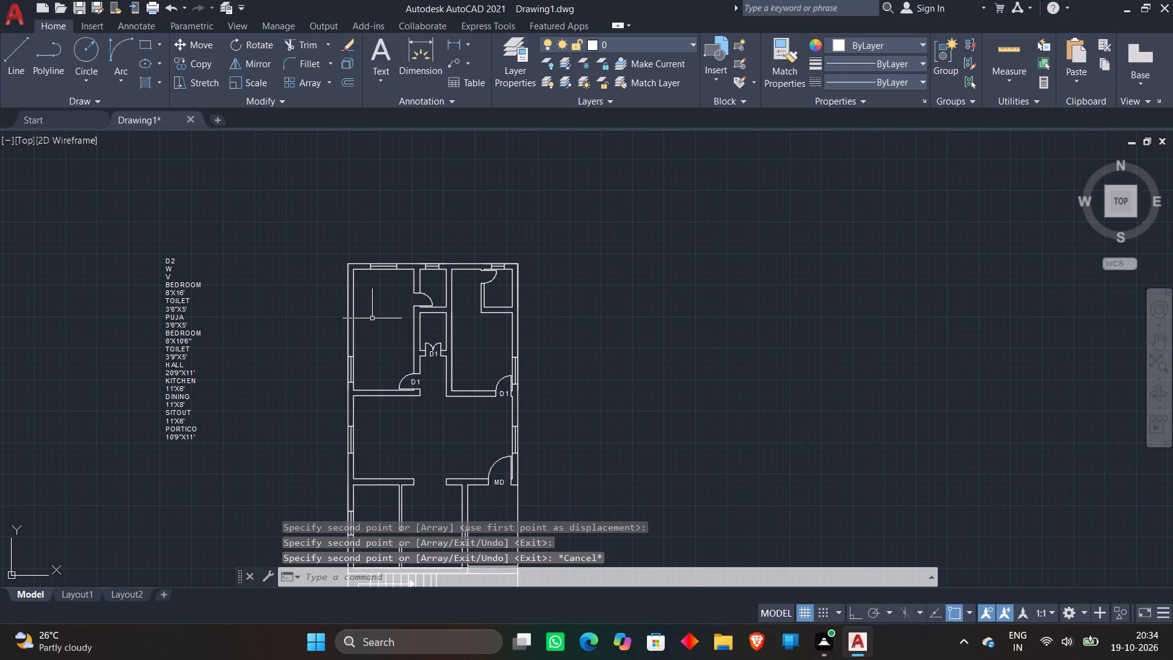
pyautogui.click(172, 257)
pyautogui.rightClick(250, 241)
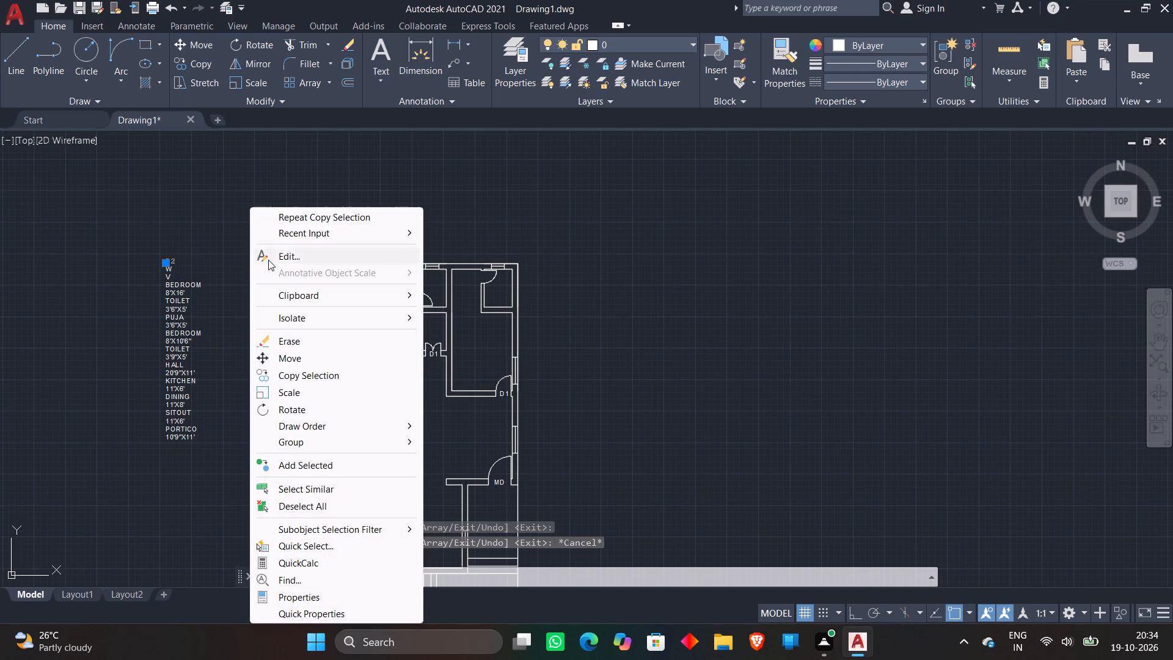
pyautogui.click(269, 377)
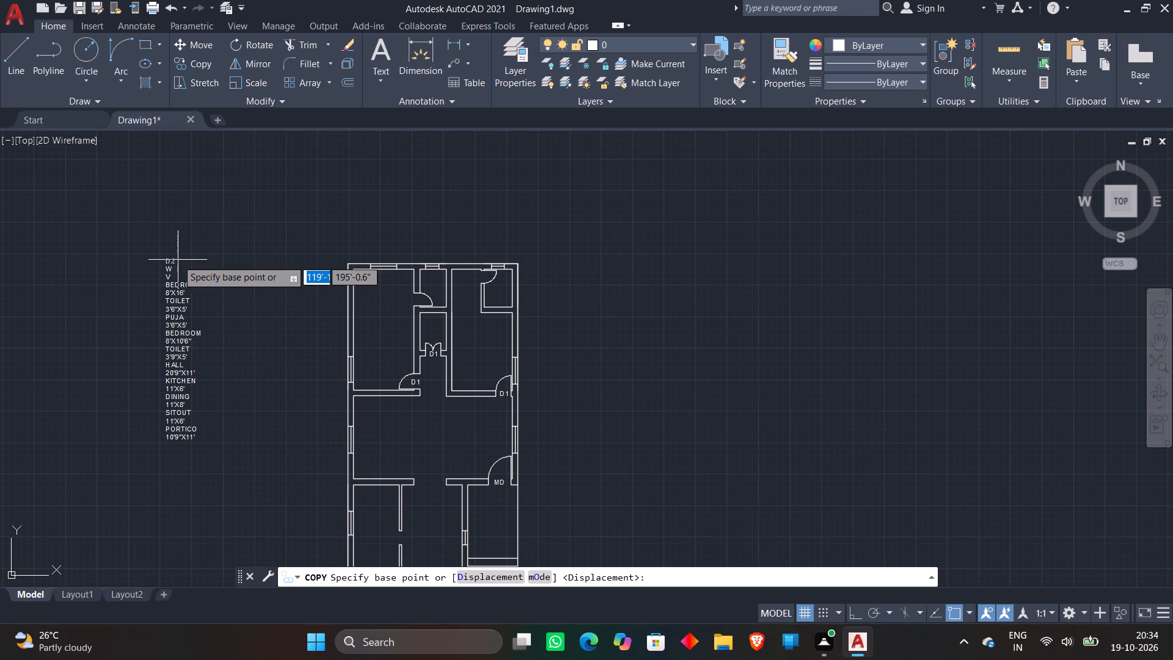
pyautogui.click(169, 260)
pyautogui.scroll(4, 408, 286)
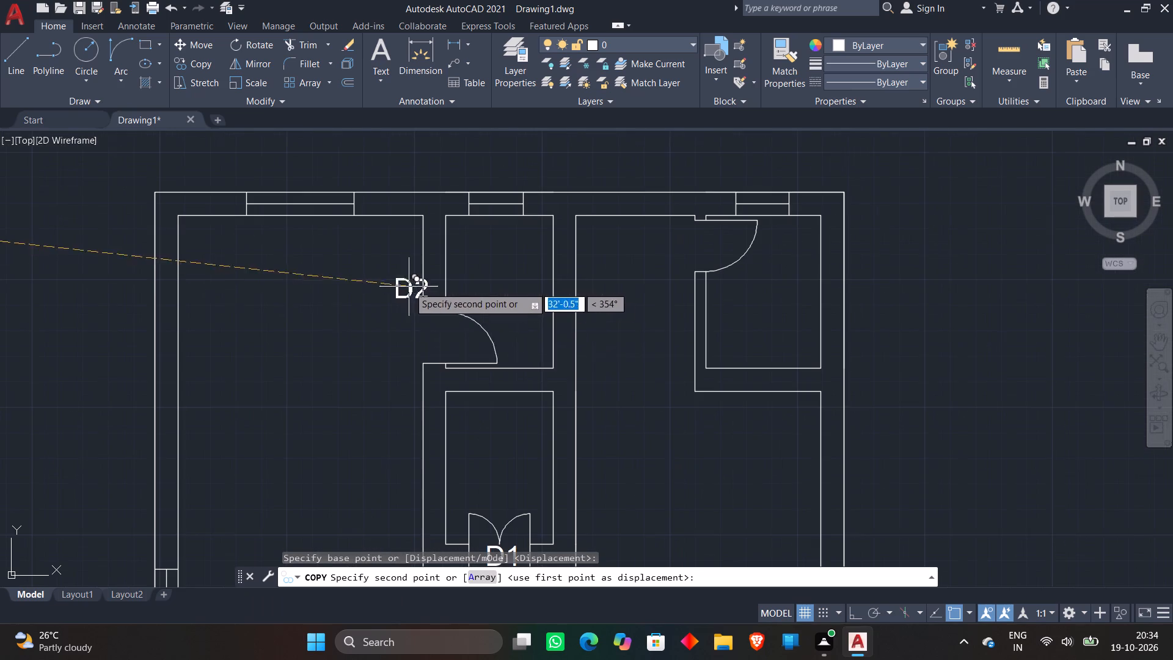
pyautogui.scroll(1, 438, 336)
pyautogui.click(433, 336)
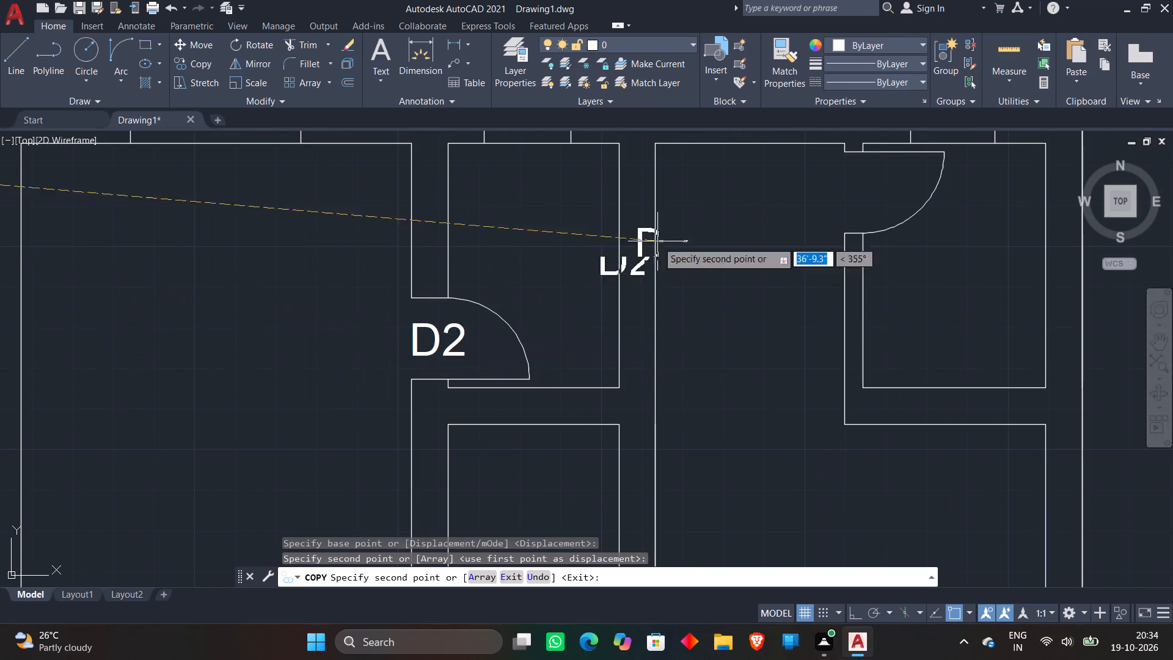
pyautogui.click(864, 188)
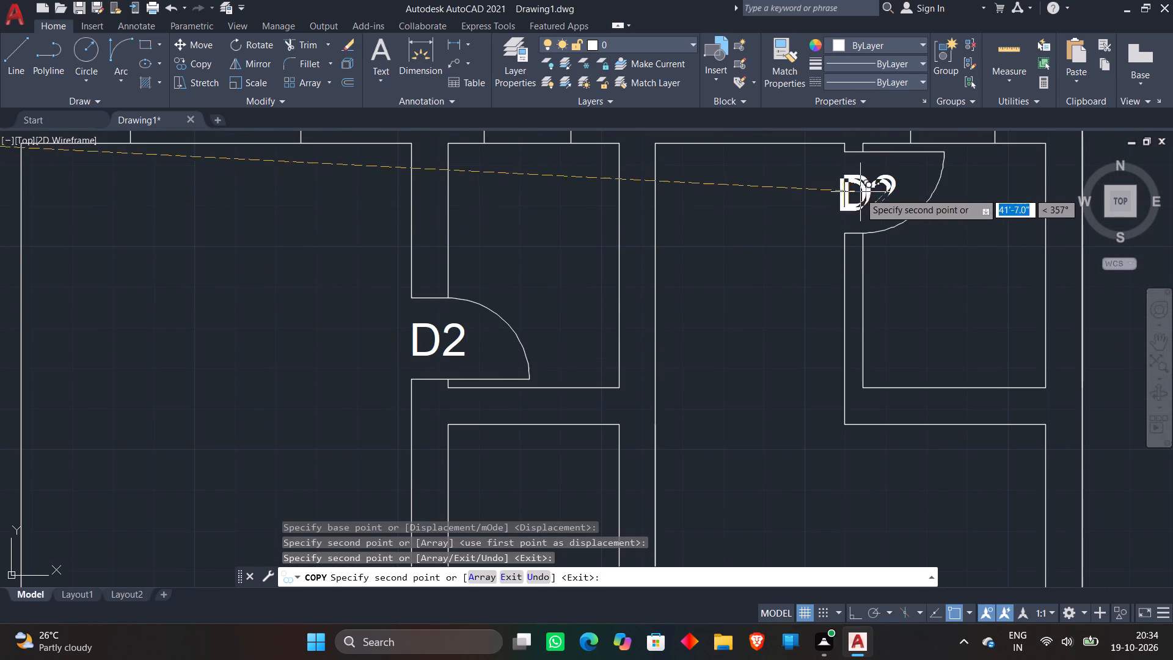
pyautogui.press('Escape')
# Change the D2 text at the top of the text list to O.
pyautogui.scroll(-1, 637, 244)
pyautogui.scroll(-2, 206, 283)
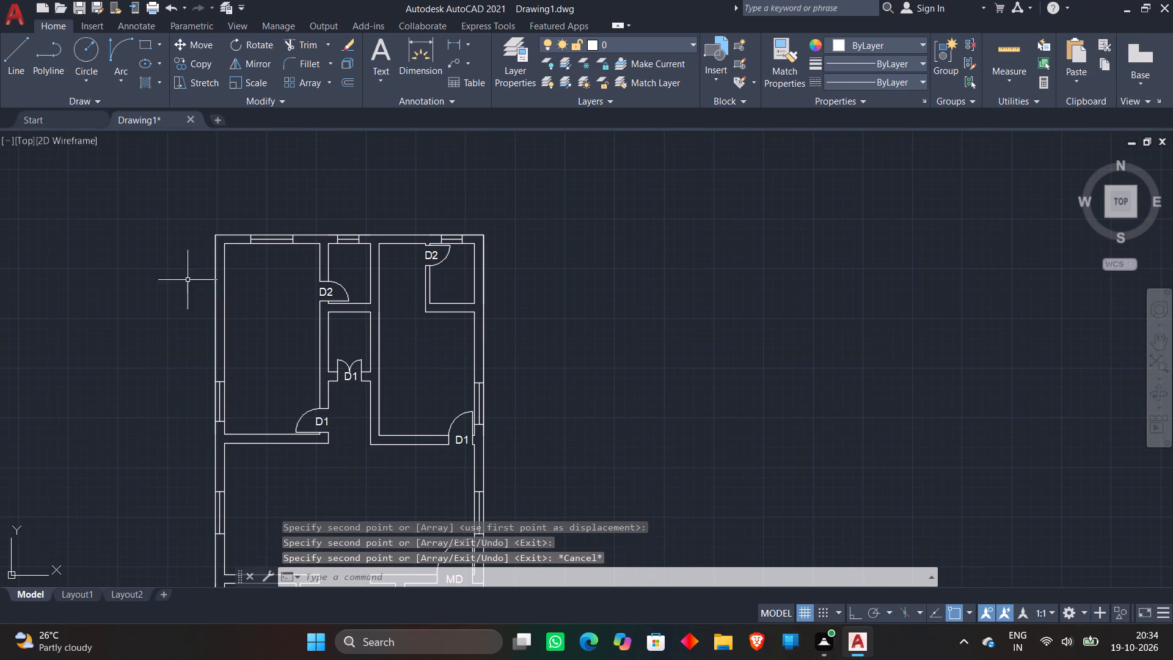
pyautogui.moveTo(174, 279); pyautogui.dragTo(473, 284, button='middle')
pyautogui.doubleClick(238, 233)
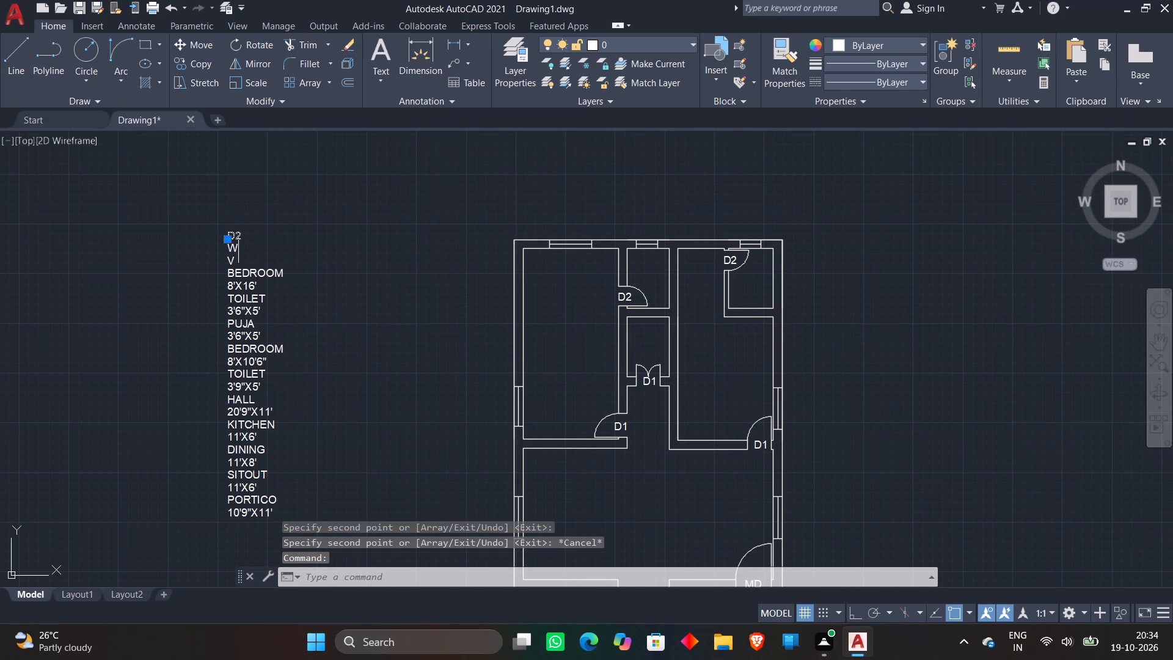
pyautogui.press('BackSpace')
pyautogui.press('o')
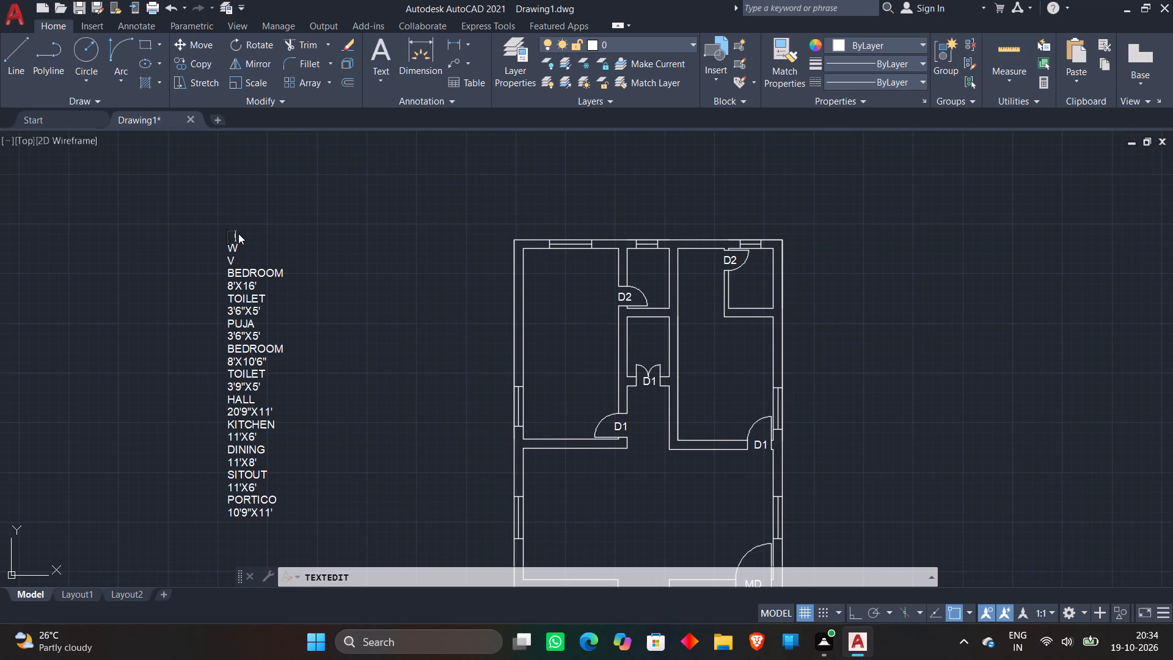
pyautogui.press('Return')
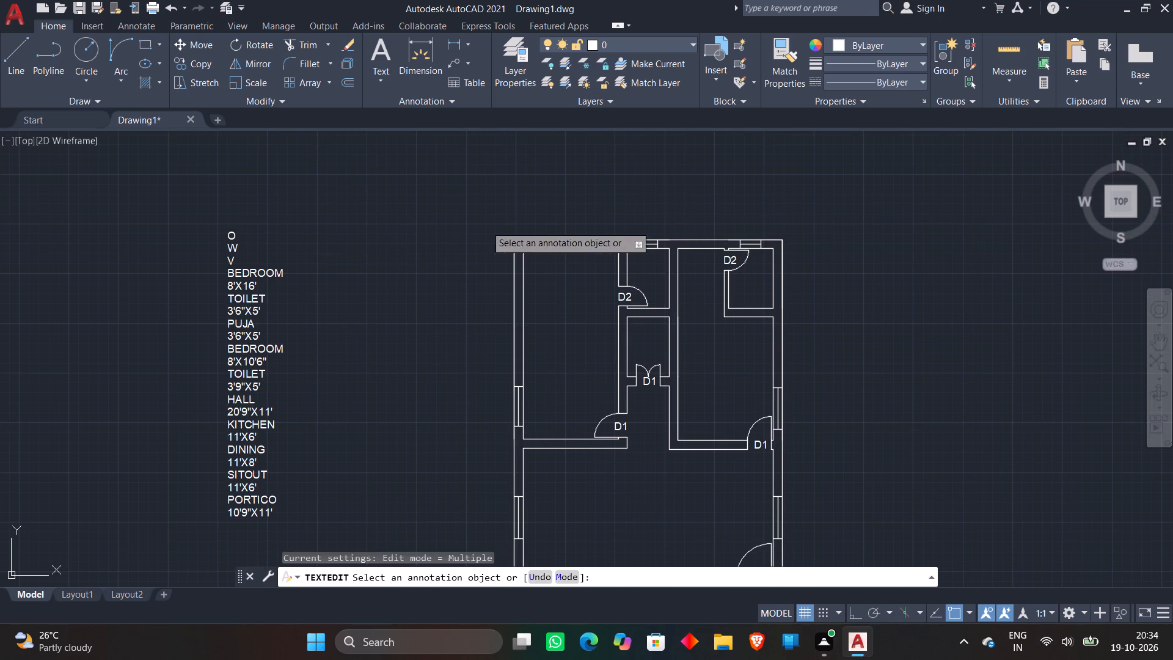
pyautogui.press('Escape')
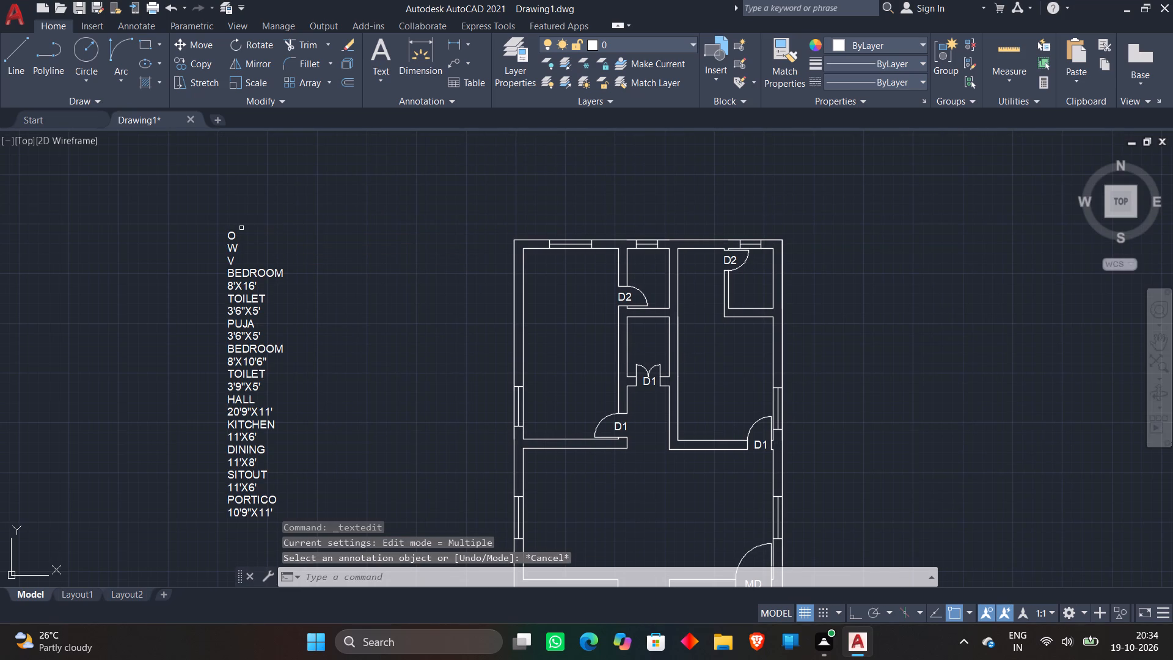
# Move the O label from the text list into the wall opening between the hall and the middle room below it.
pyautogui.click(231, 233)
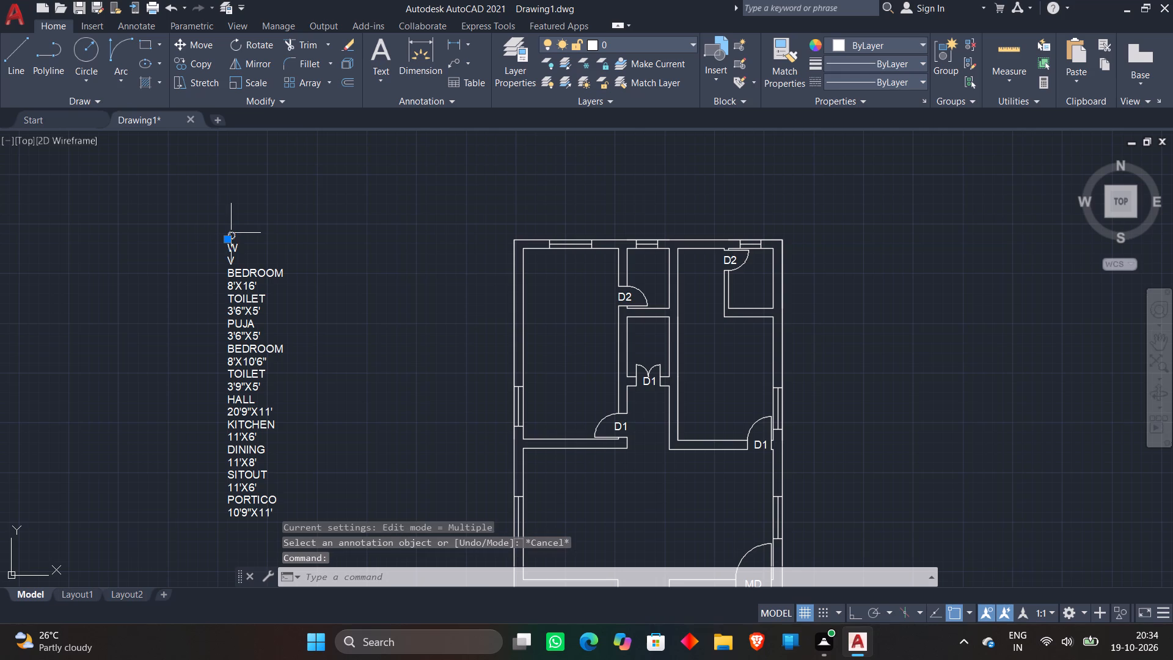
pyautogui.write('M')
pyautogui.press('space')
pyautogui.click(230, 232)
pyautogui.scroll(-1, 325, 384)
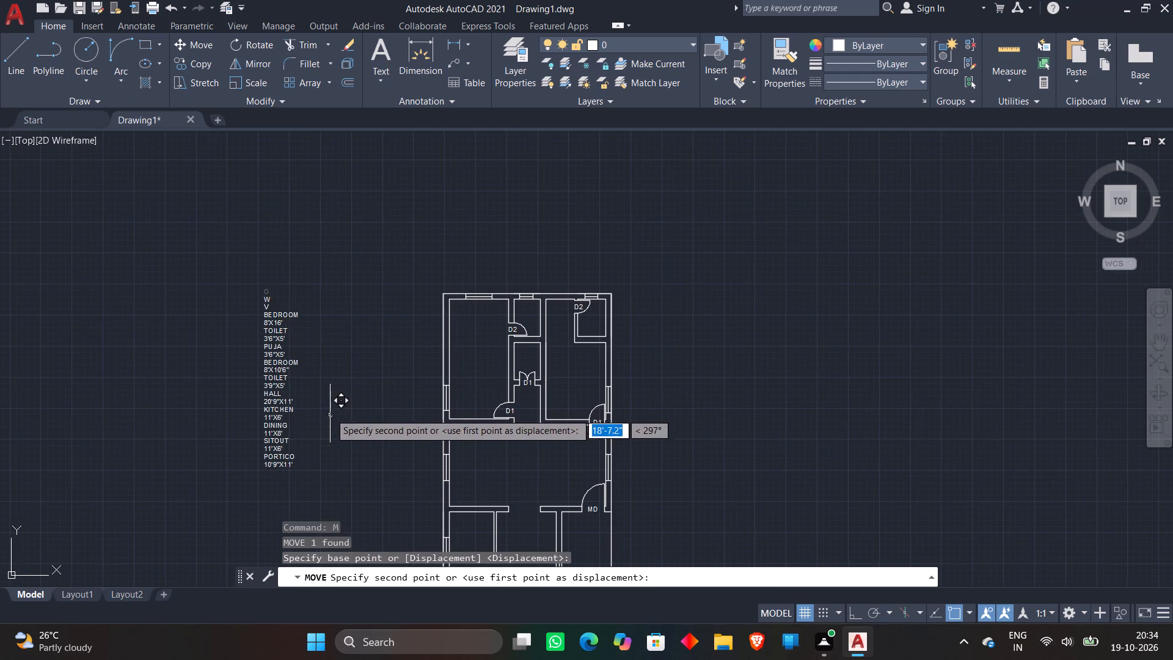
pyautogui.moveTo(330, 413); pyautogui.dragTo(428, 227, button='middle')
pyautogui.scroll(2, 615, 389)
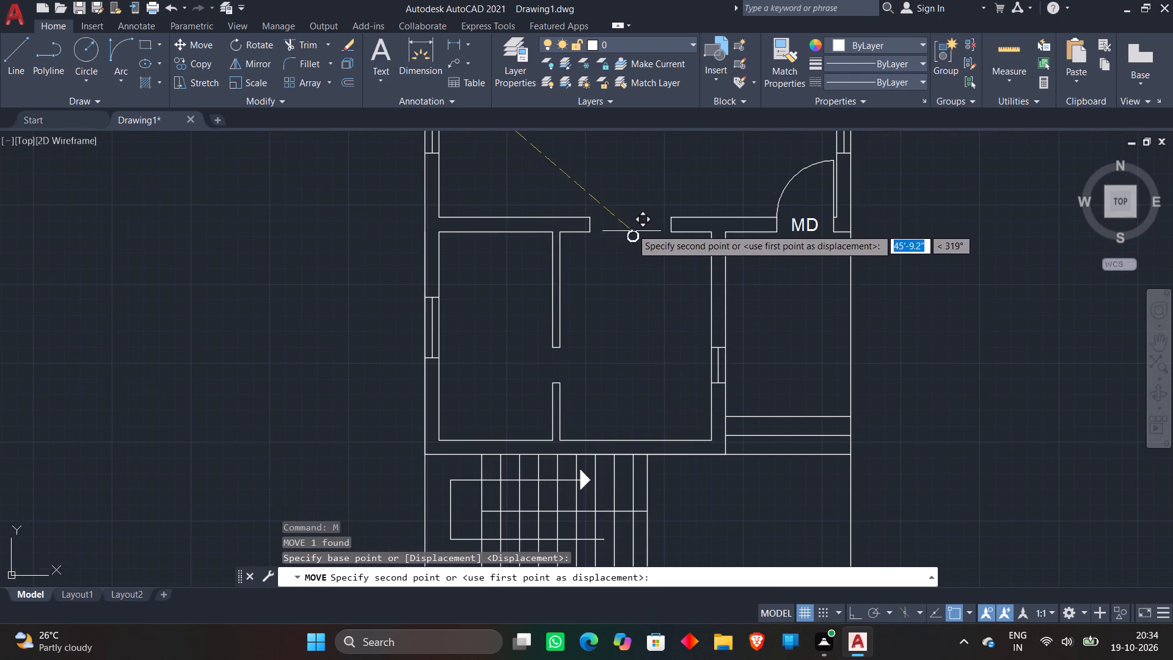
pyautogui.click(631, 219)
# Copy the O label into the opening of the partition wall between the two rooms below the hall.
pyautogui.click(630, 218)
pyautogui.rightClick(630, 219)
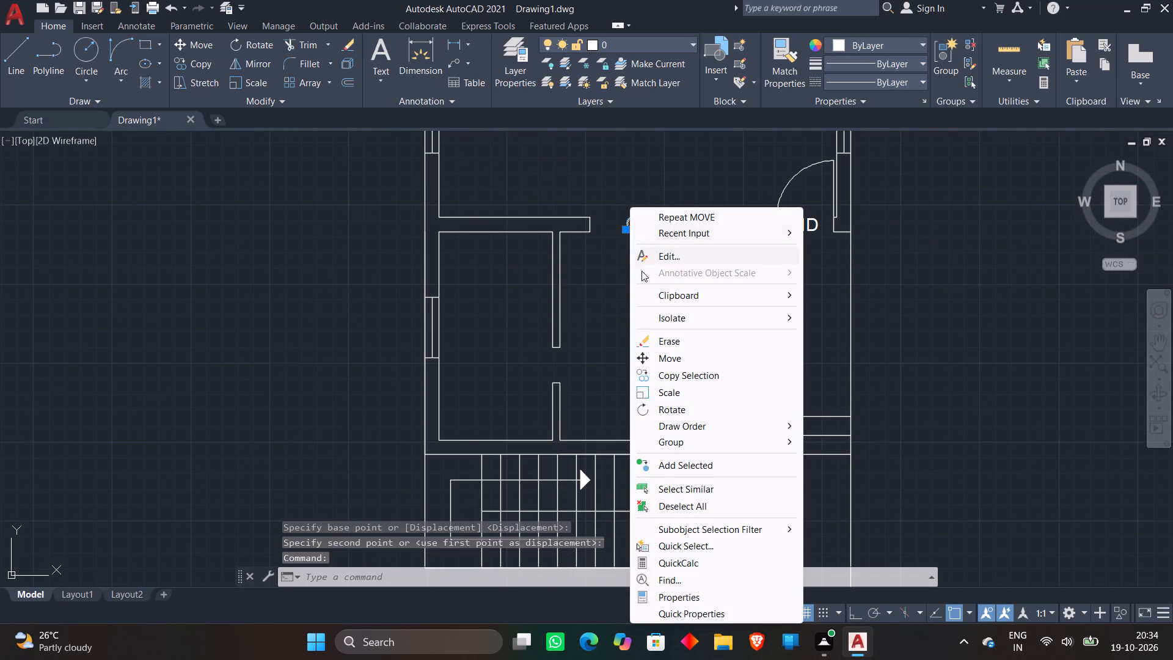
pyautogui.click(650, 374)
pyautogui.click(637, 222)
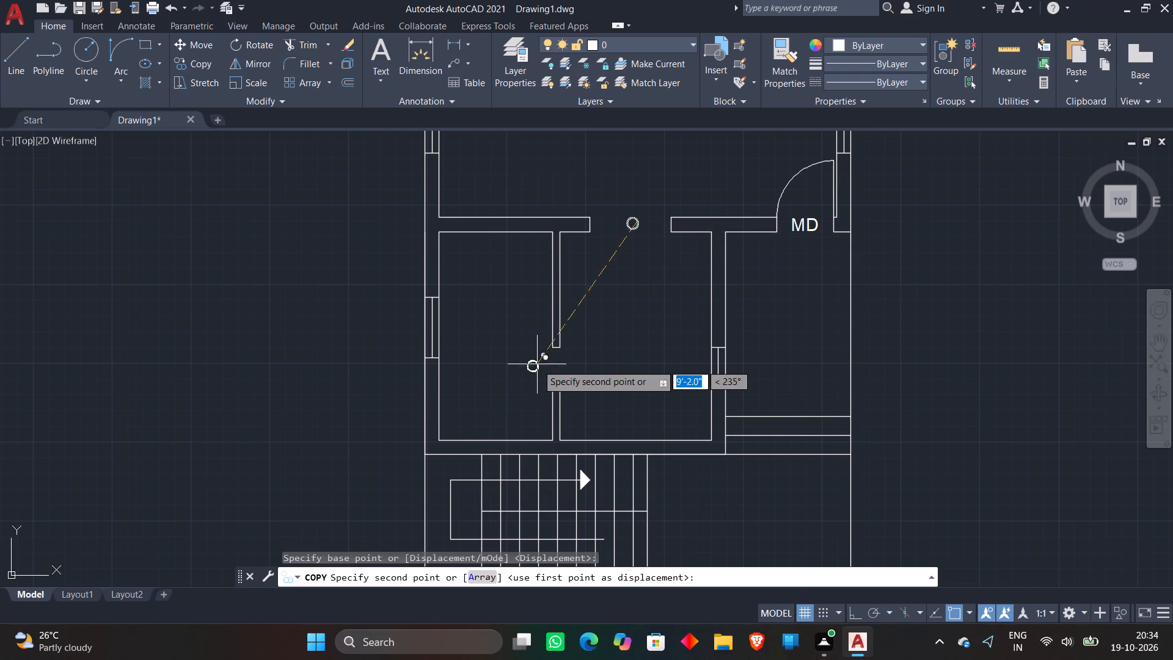
pyautogui.scroll(2, 570, 373)
pyautogui.click(539, 353)
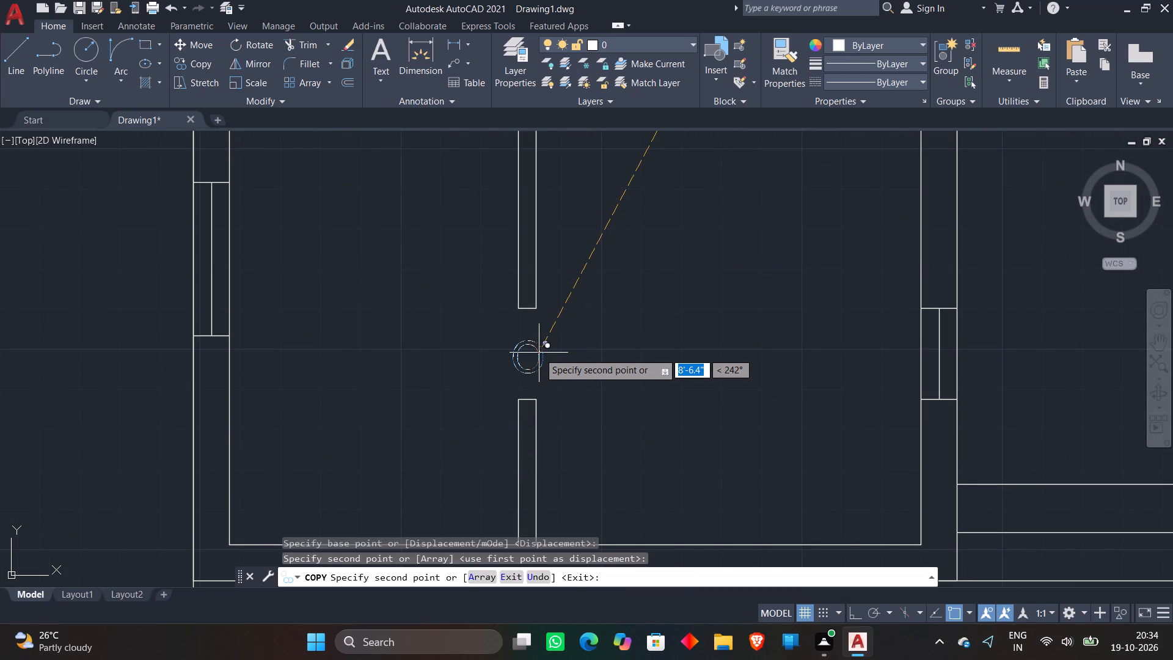
pyautogui.press('Escape')
# Move the W label from the text list to just above the top window of the left-hand bedroom.
pyautogui.scroll(-3, 574, 326)
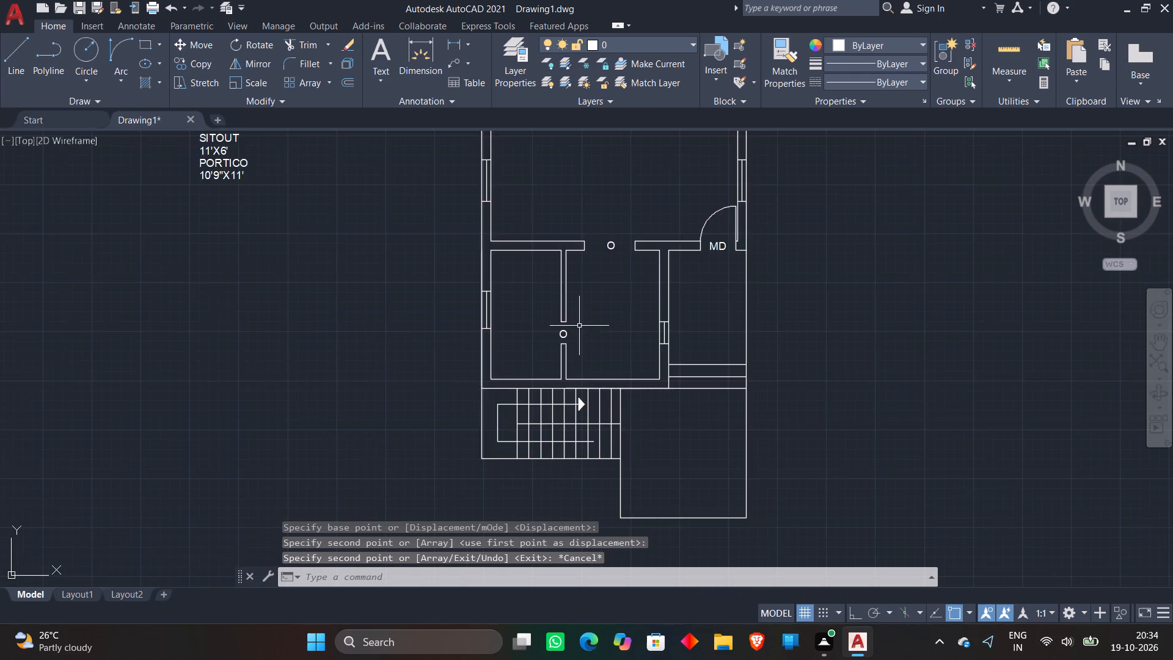
pyautogui.scroll(-1, 581, 327)
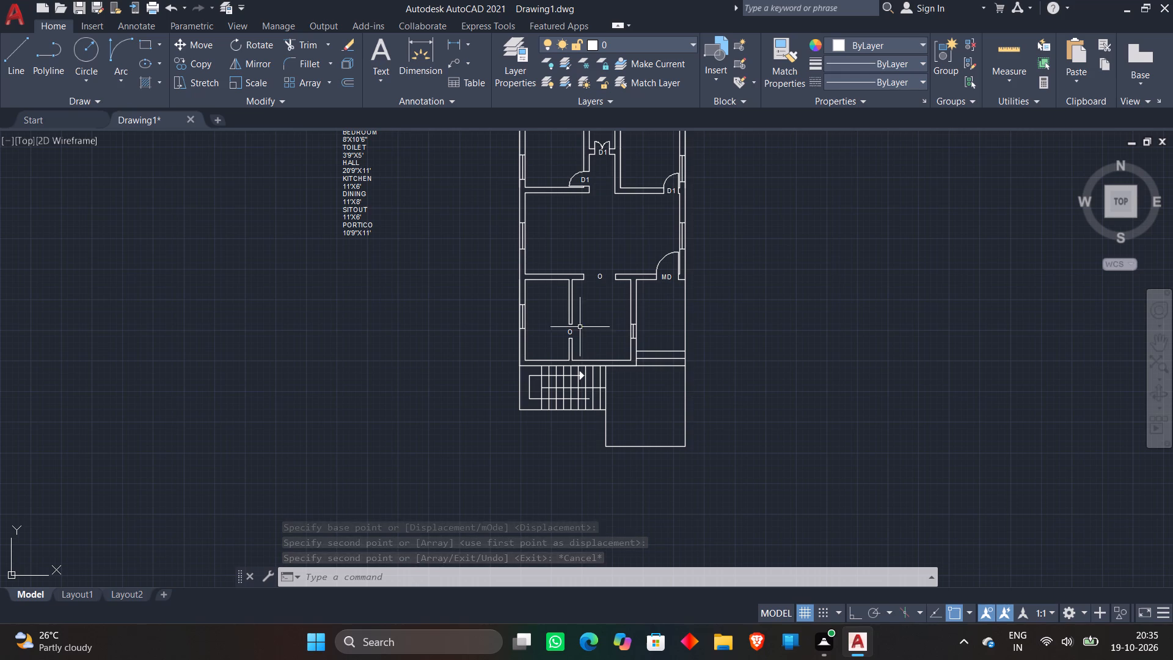
pyautogui.scroll(-1, 596, 306)
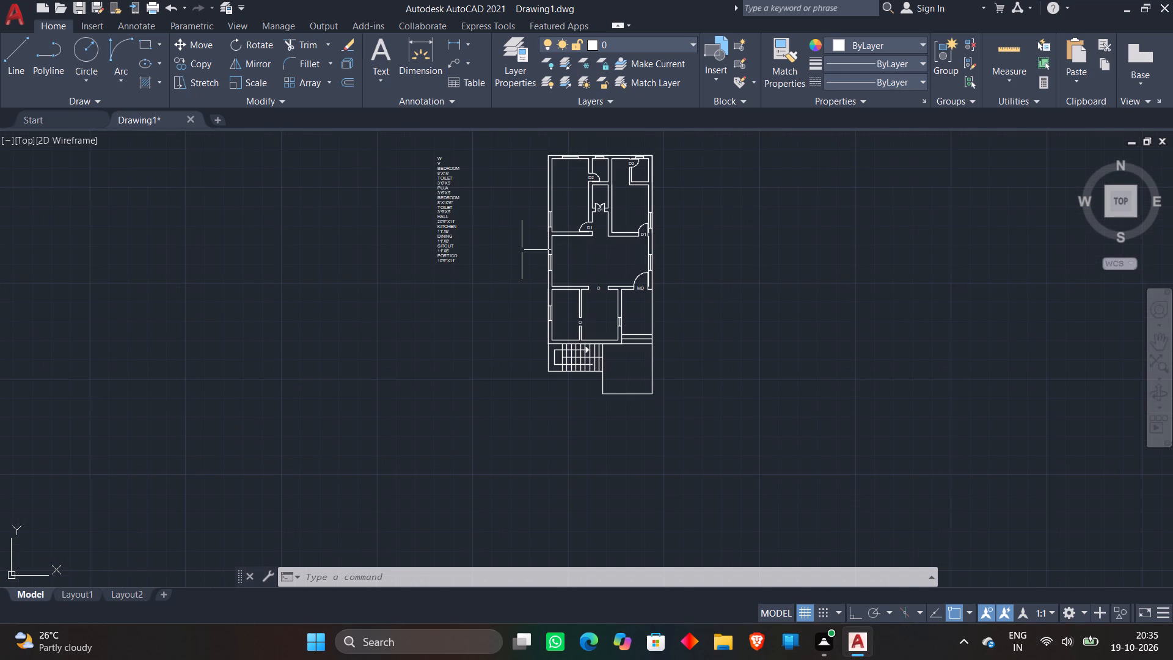
pyautogui.moveTo(502, 252); pyautogui.dragTo(505, 344, button='middle')
pyautogui.scroll(1, 481, 221)
pyautogui.scroll(2, 399, 259)
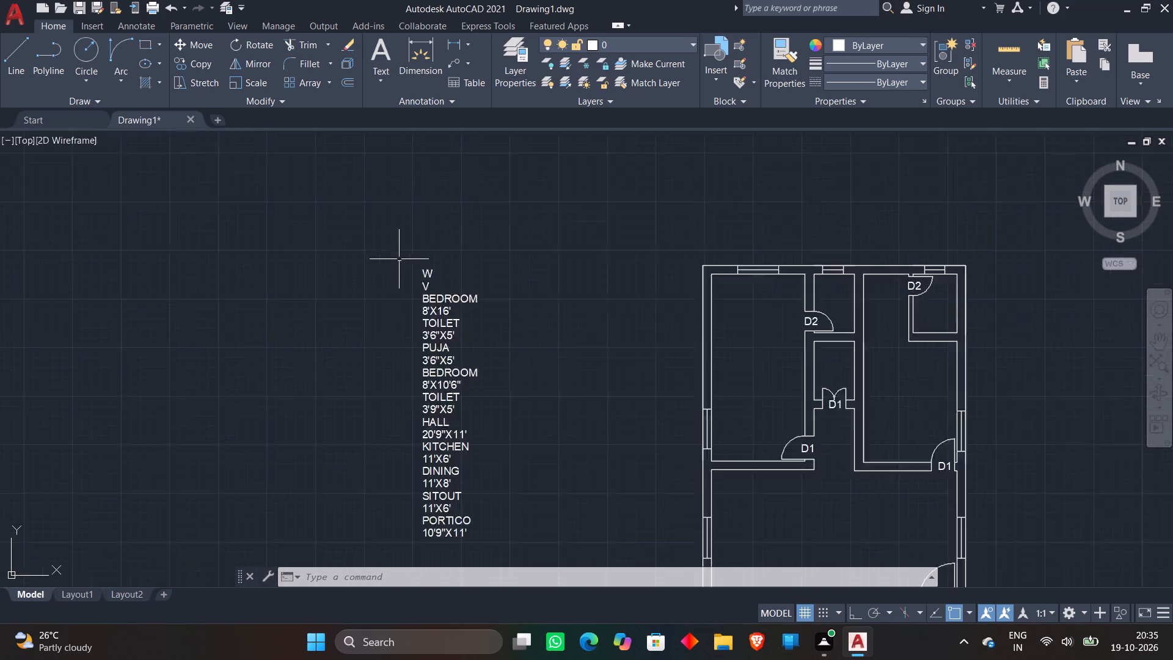
pyautogui.click(442, 277)
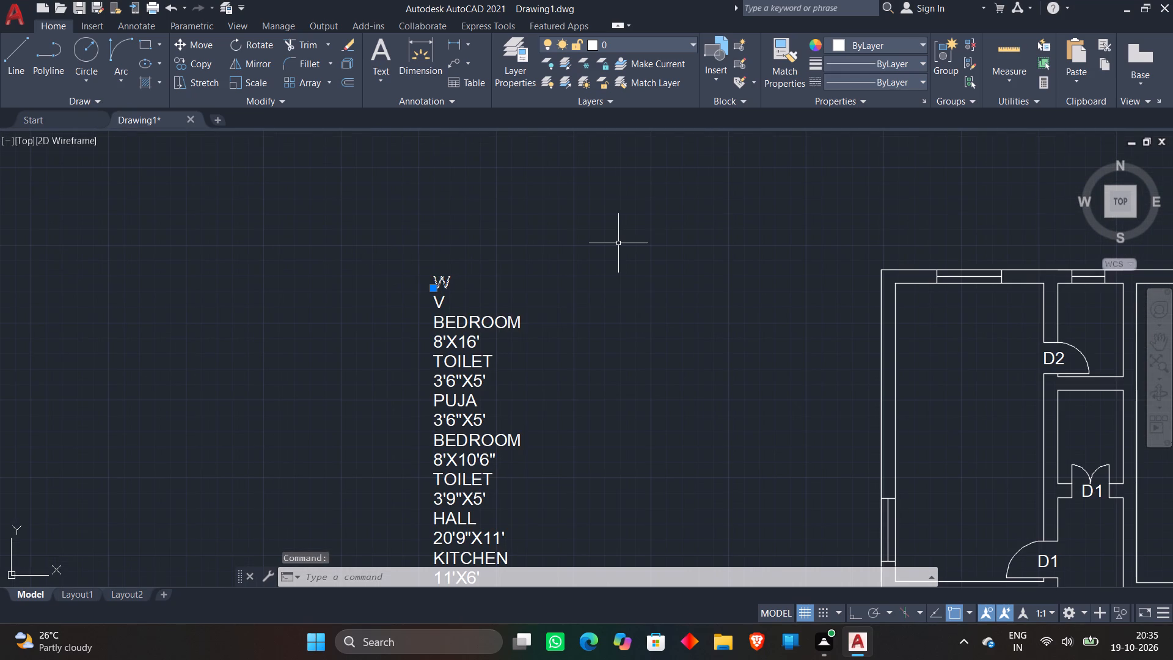
pyautogui.write('M')
pyautogui.press('space')
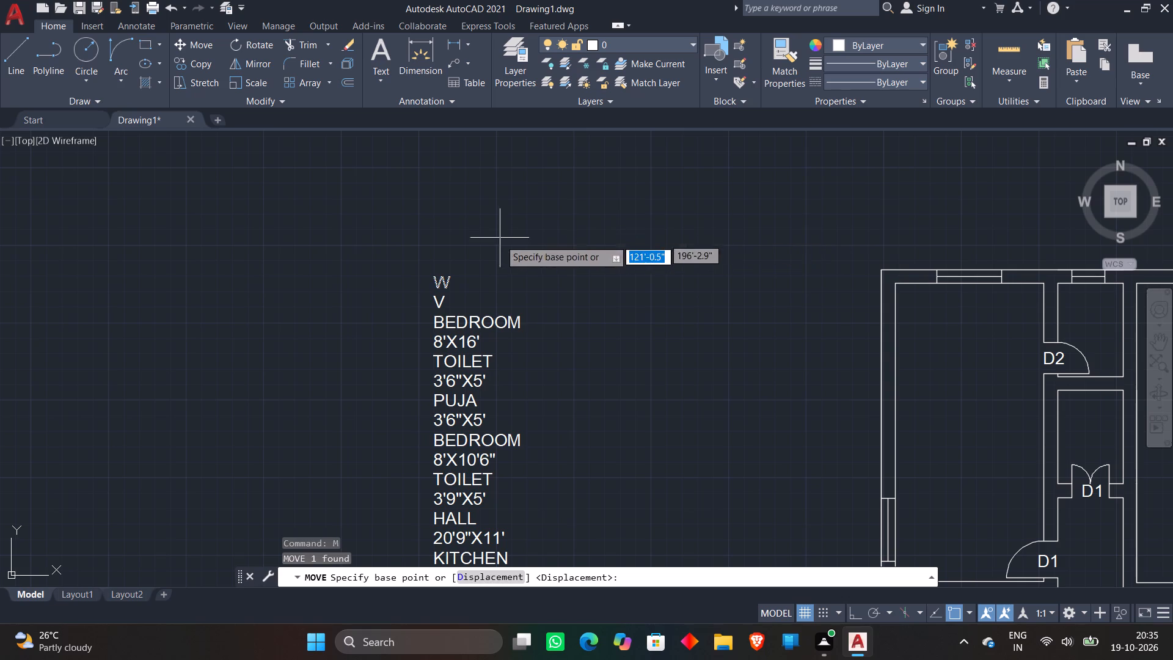
pyautogui.click(436, 283)
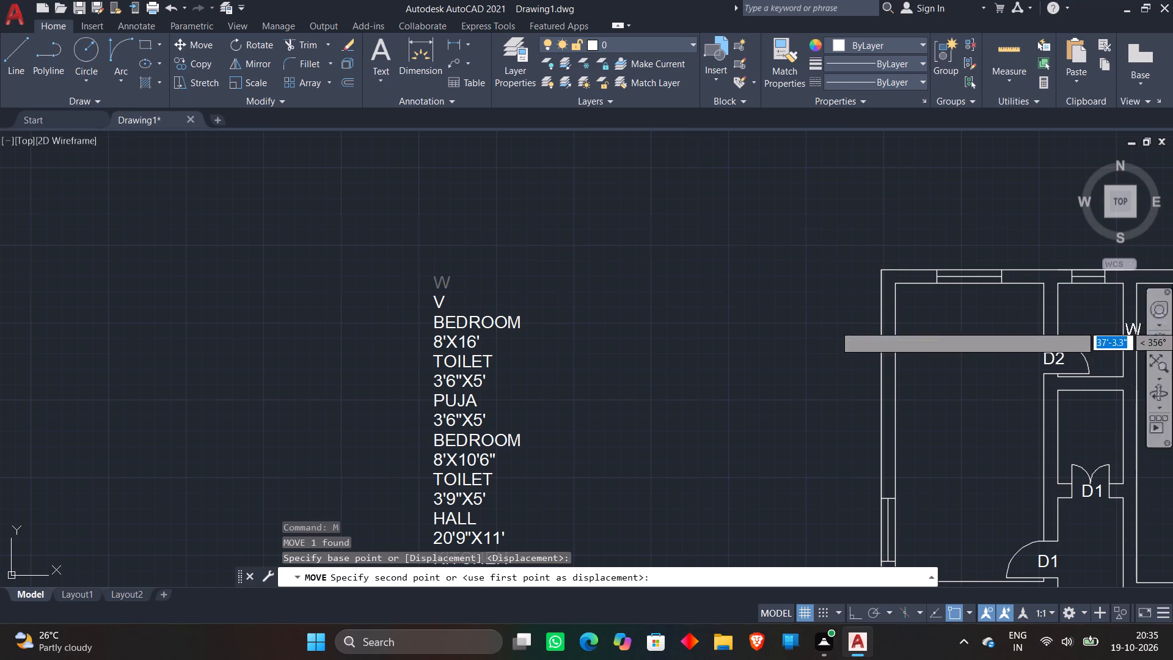
pyautogui.scroll(3, 963, 253)
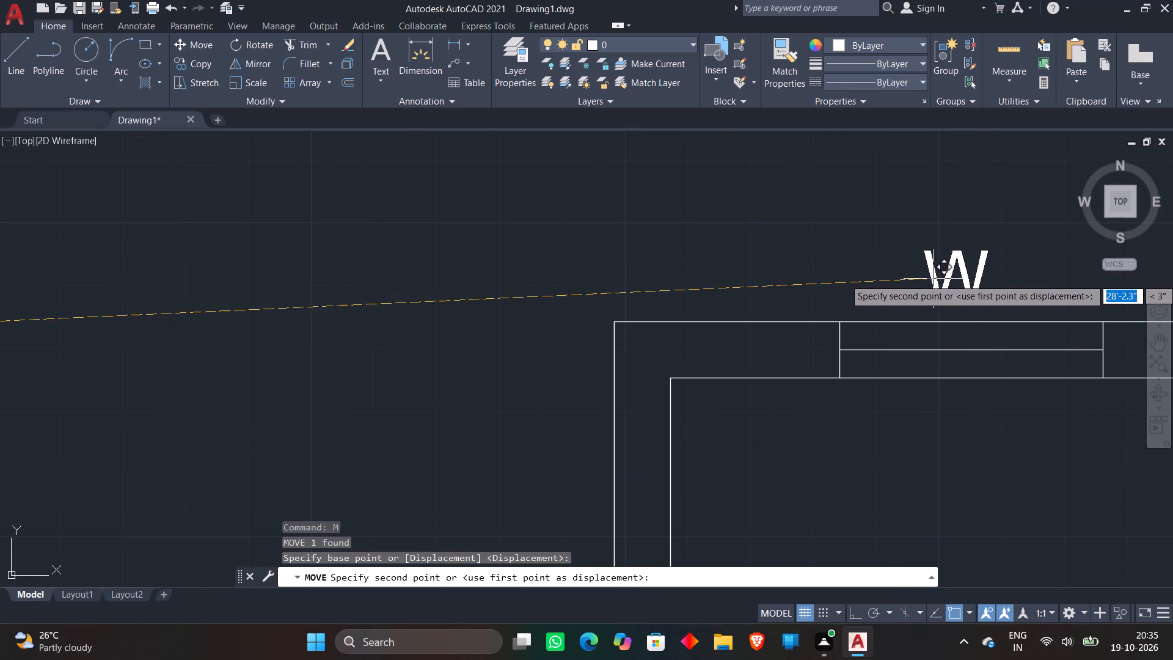
pyautogui.click(933, 279)
# Copy the W label to just outside the side window in the left-hand bedroom's outer wall.
pyautogui.scroll(-4, 918, 198)
pyautogui.moveTo(918, 199); pyautogui.dragTo(836, 199, button='middle')
pyautogui.scroll(-1, 850, 184)
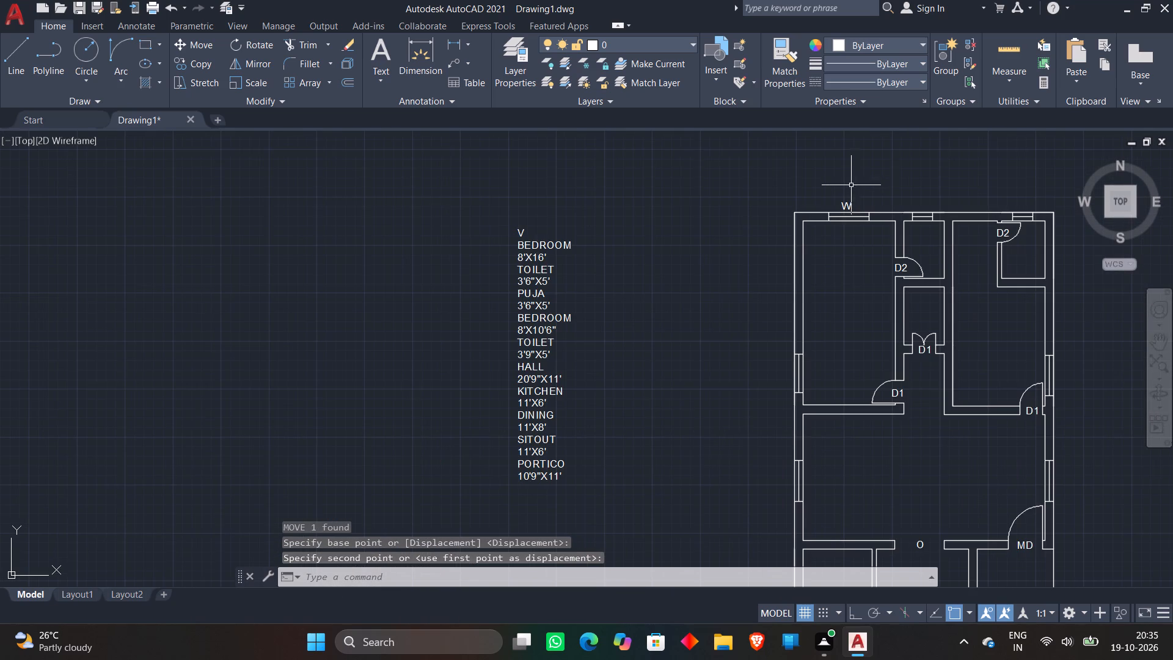
pyautogui.click(845, 200)
pyautogui.rightClick(866, 188)
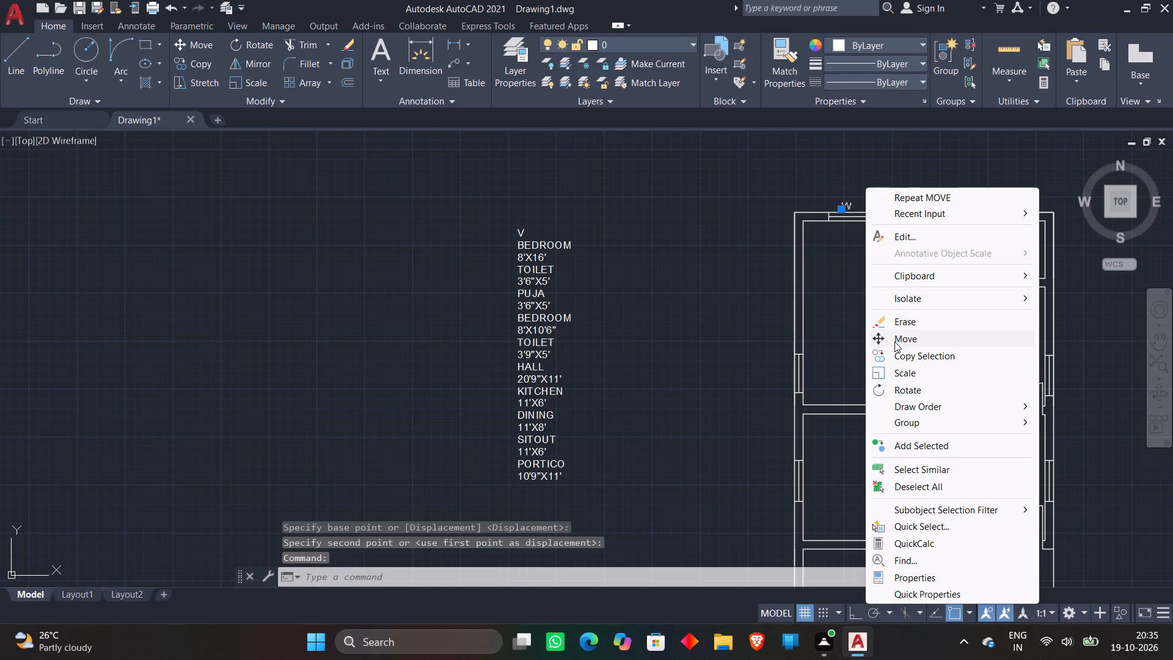
pyautogui.click(891, 357)
pyautogui.click(846, 203)
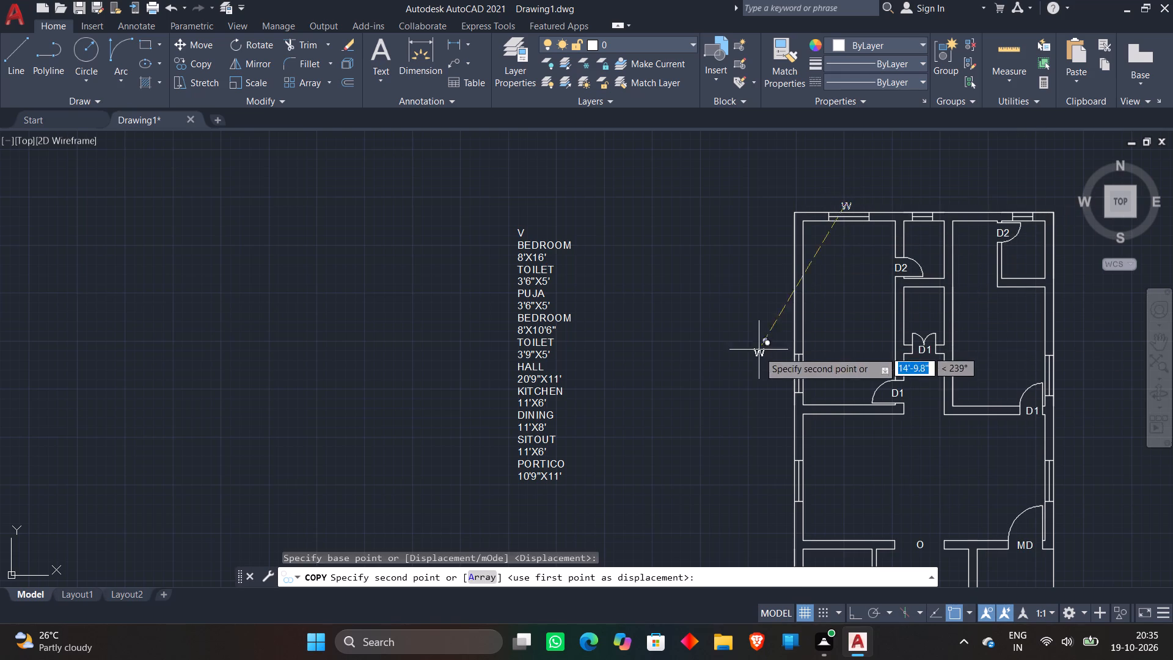
pyautogui.moveTo(761, 376); pyautogui.dragTo(650, 295, button='middle')
pyautogui.scroll(1, 655, 293)
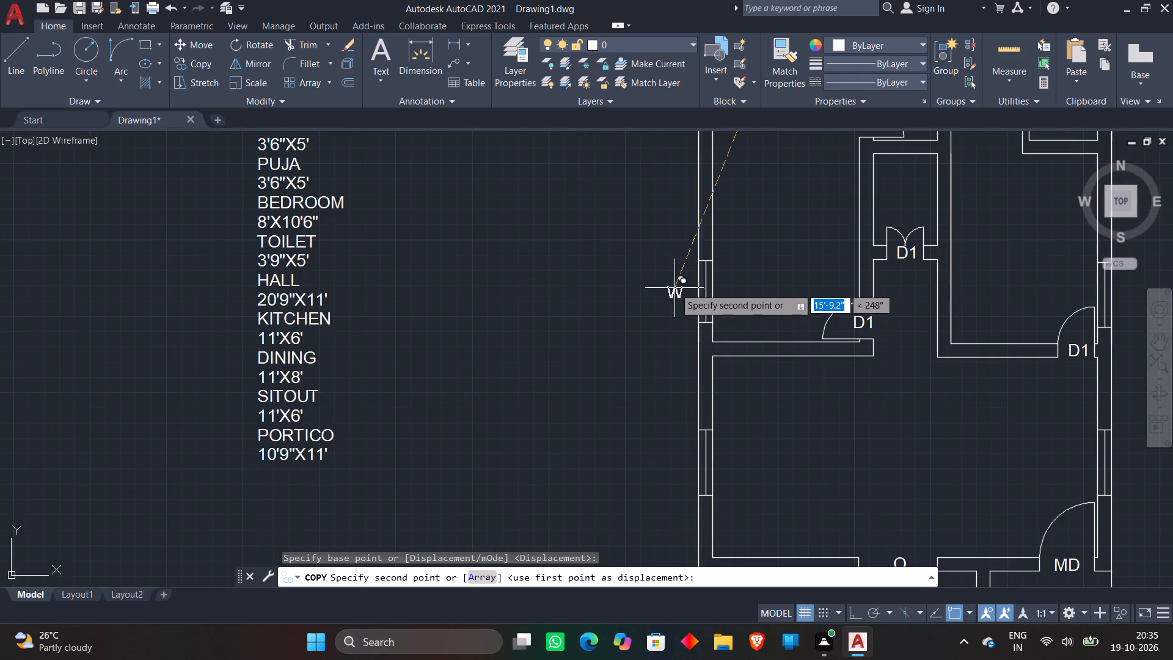
pyautogui.click(684, 288)
# Place further W copies outside the hall's left window and the left window of the room below it.
pyautogui.moveTo(659, 432); pyautogui.dragTo(658, 411, button='middle')
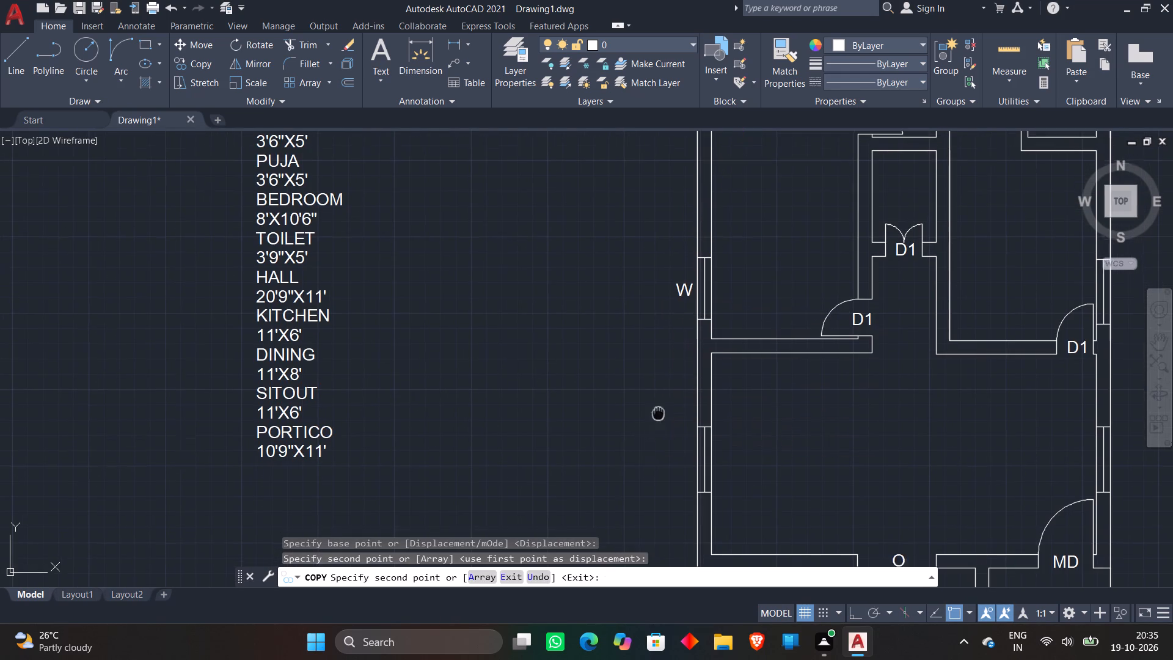
pyautogui.moveTo(658, 411); pyautogui.dragTo(689, 299, button='middle')
pyautogui.scroll(3, 696, 310)
pyautogui.click(766, 363)
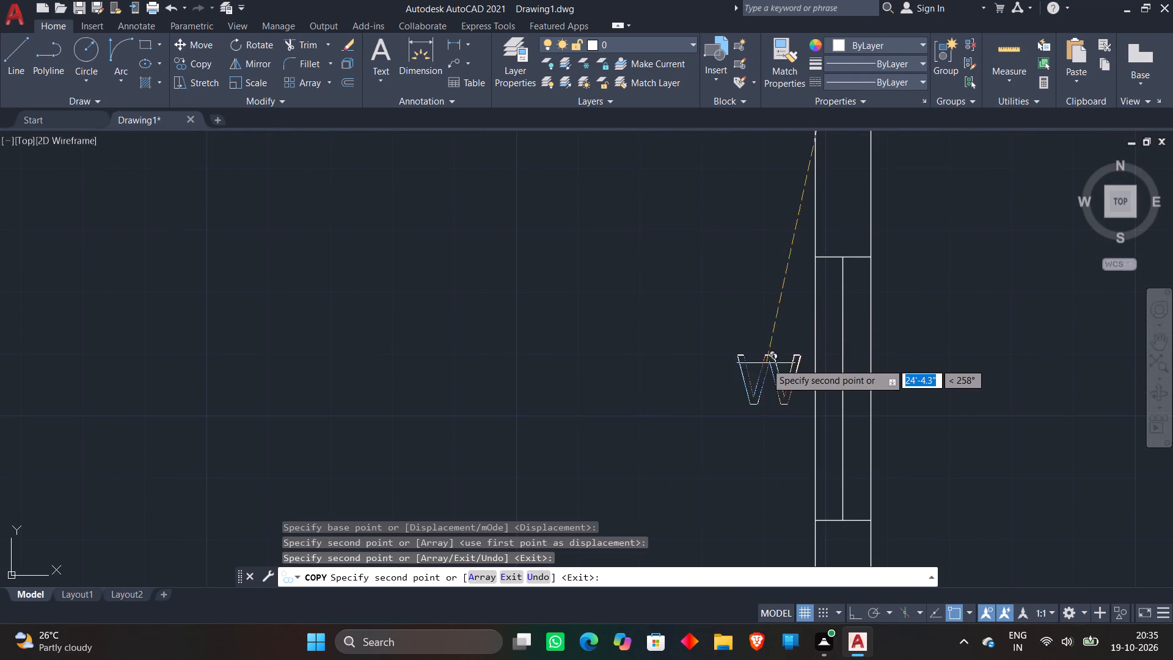
pyautogui.scroll(-4, 782, 290)
pyautogui.moveTo(738, 400); pyautogui.dragTo(737, 262, button='middle')
pyautogui.scroll(5, 791, 299)
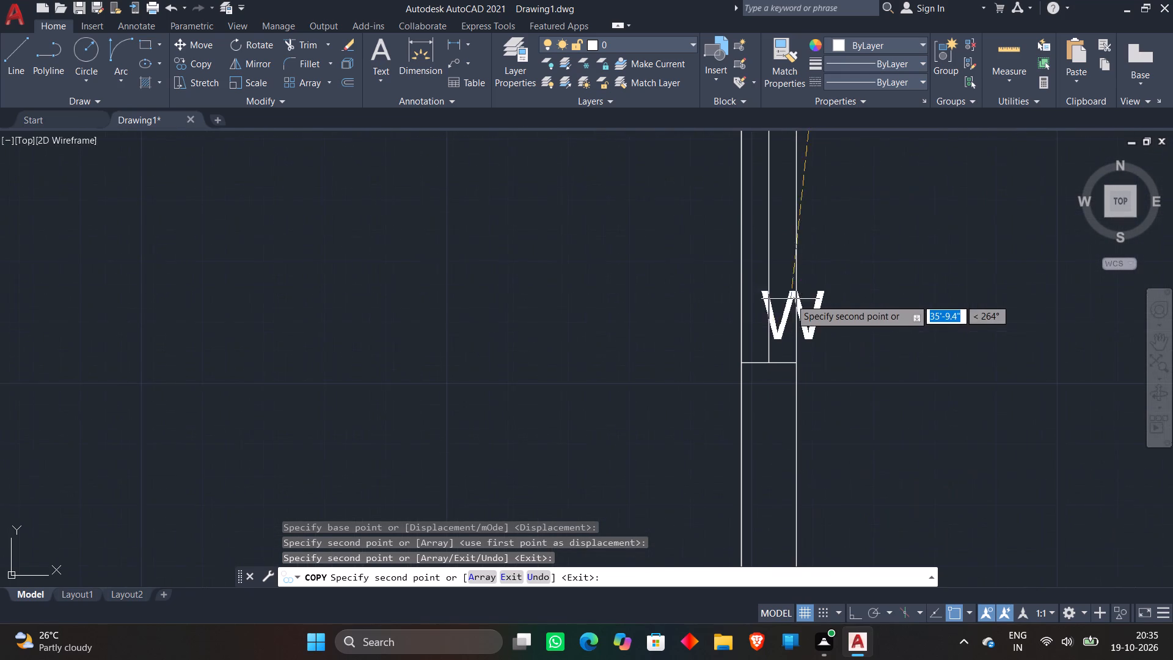
pyautogui.click(693, 208)
# Place another W copy beside the window in the right wall of the middle room below the hall.
pyautogui.scroll(-2, 739, 305)
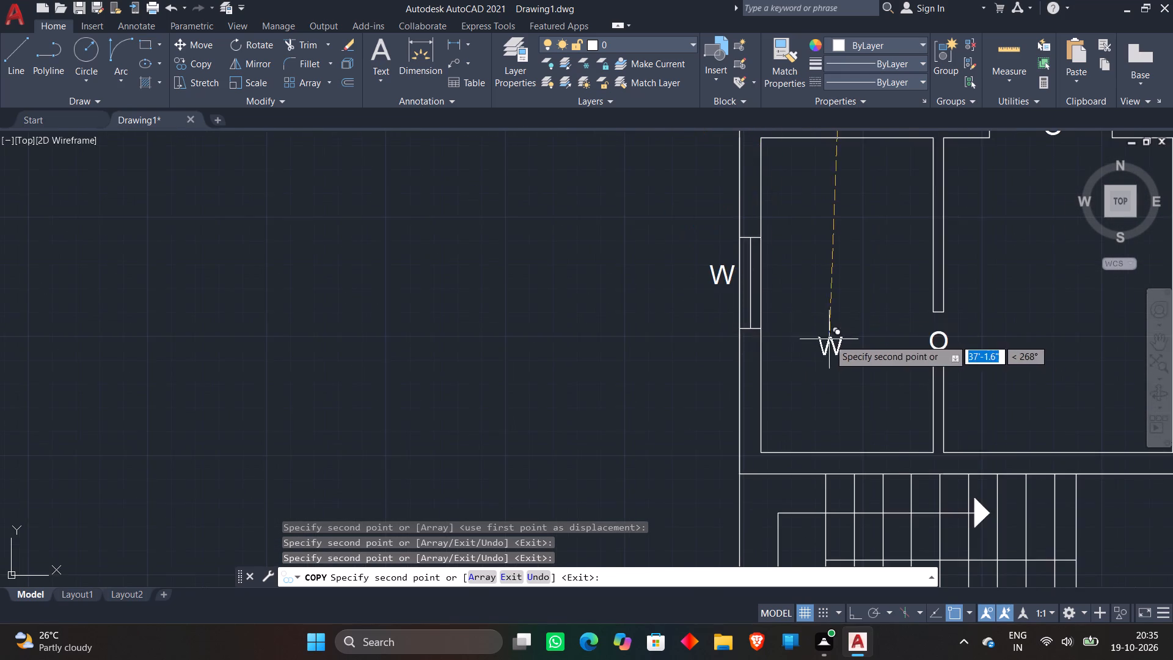
pyautogui.scroll(-2, 827, 339)
pyautogui.moveTo(826, 340); pyautogui.dragTo(637, 329, button='middle')
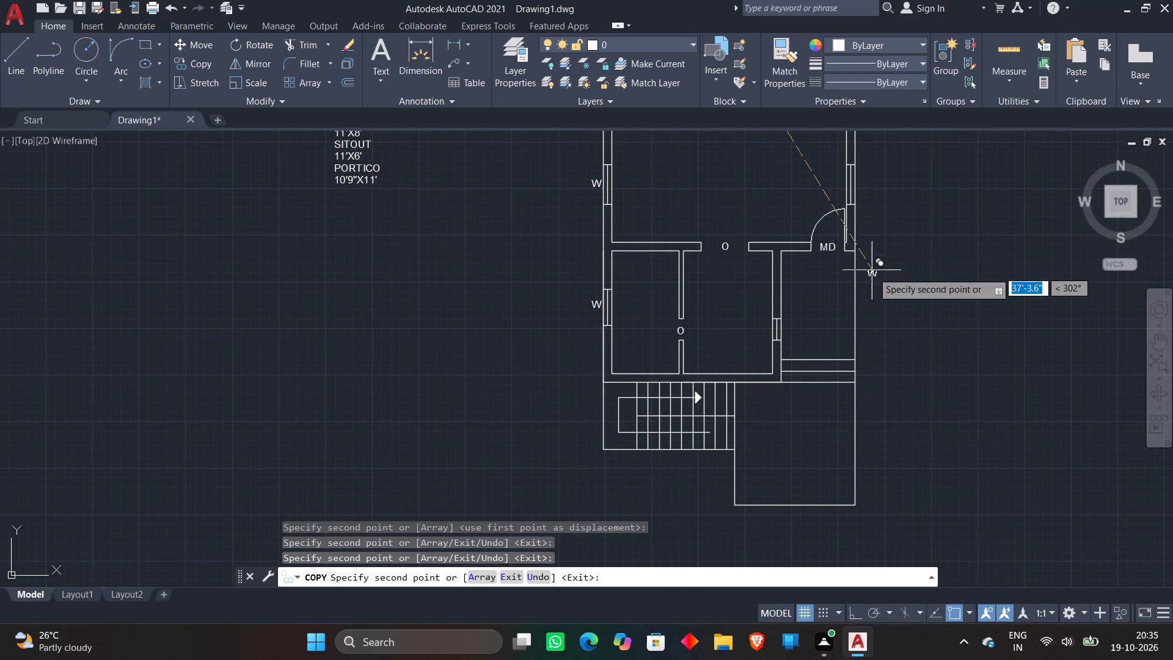
pyautogui.scroll(4, 809, 333)
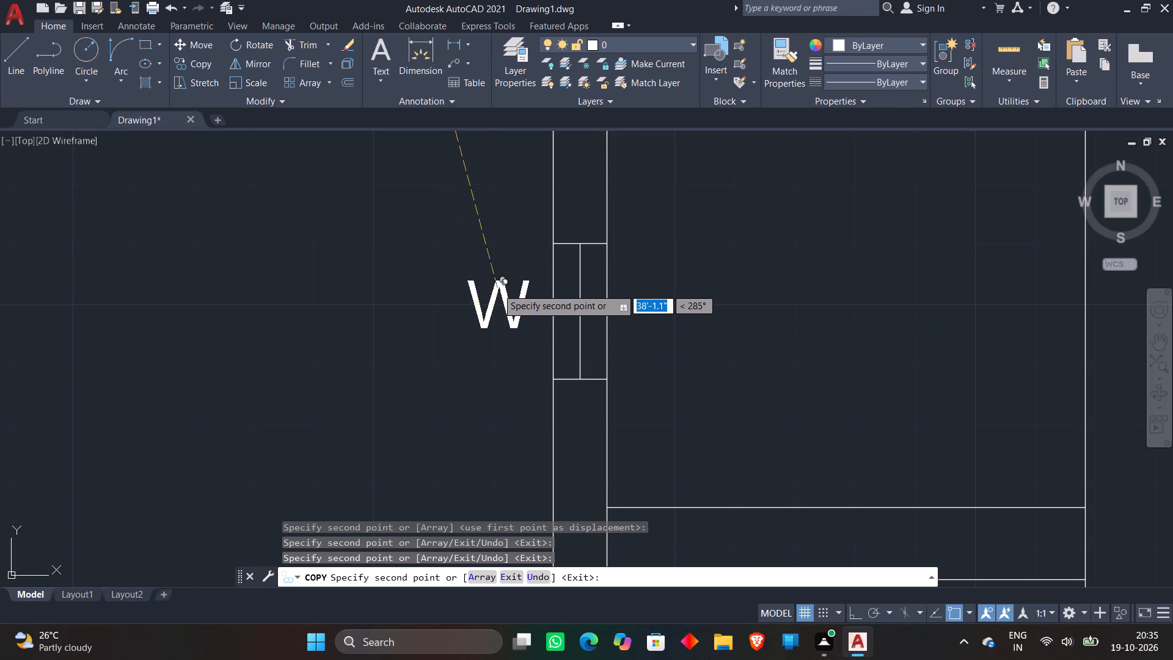
pyautogui.click(504, 299)
# Place W copies outside the right-hand wall windows of the hall and the right-hand bedroom.
pyautogui.scroll(-4, 676, 288)
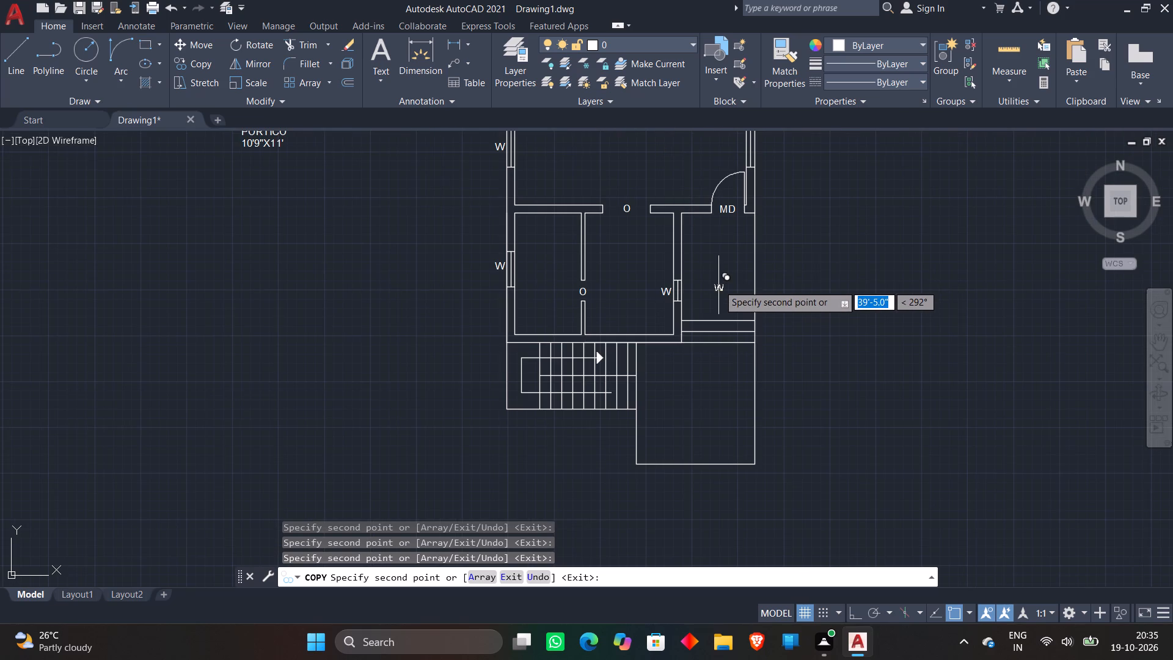
pyautogui.moveTo(781, 257); pyautogui.dragTo(824, 510, button='middle')
pyautogui.scroll(1, 822, 397)
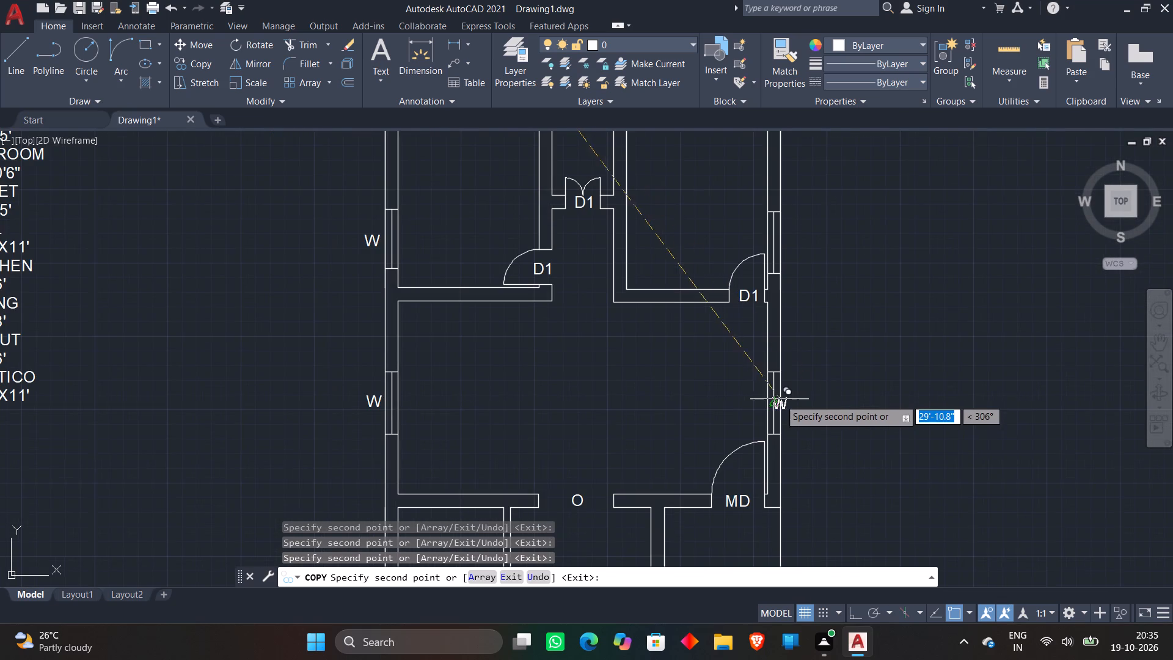
pyautogui.click(794, 403)
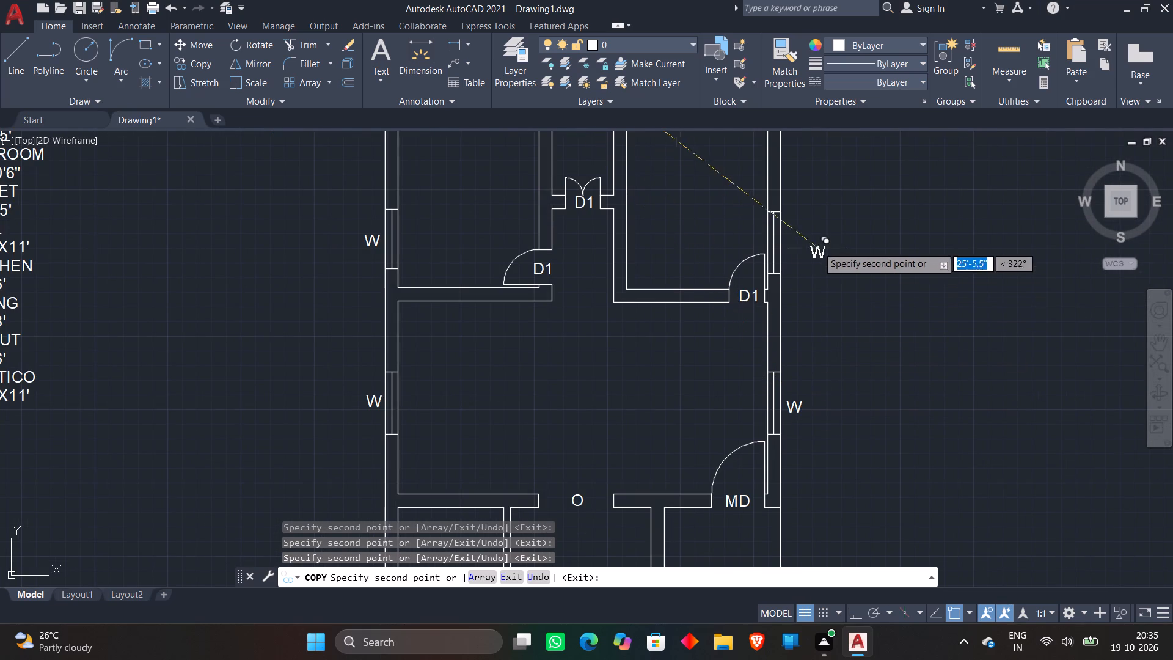
pyautogui.click(794, 235)
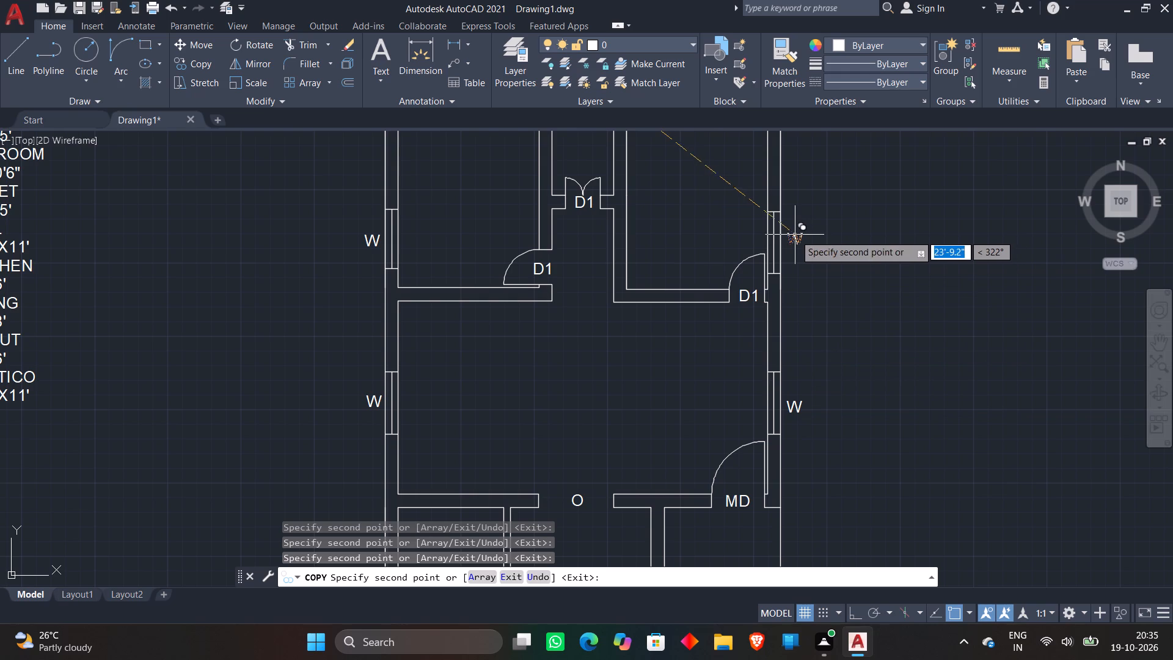
pyautogui.scroll(-1, 839, 229)
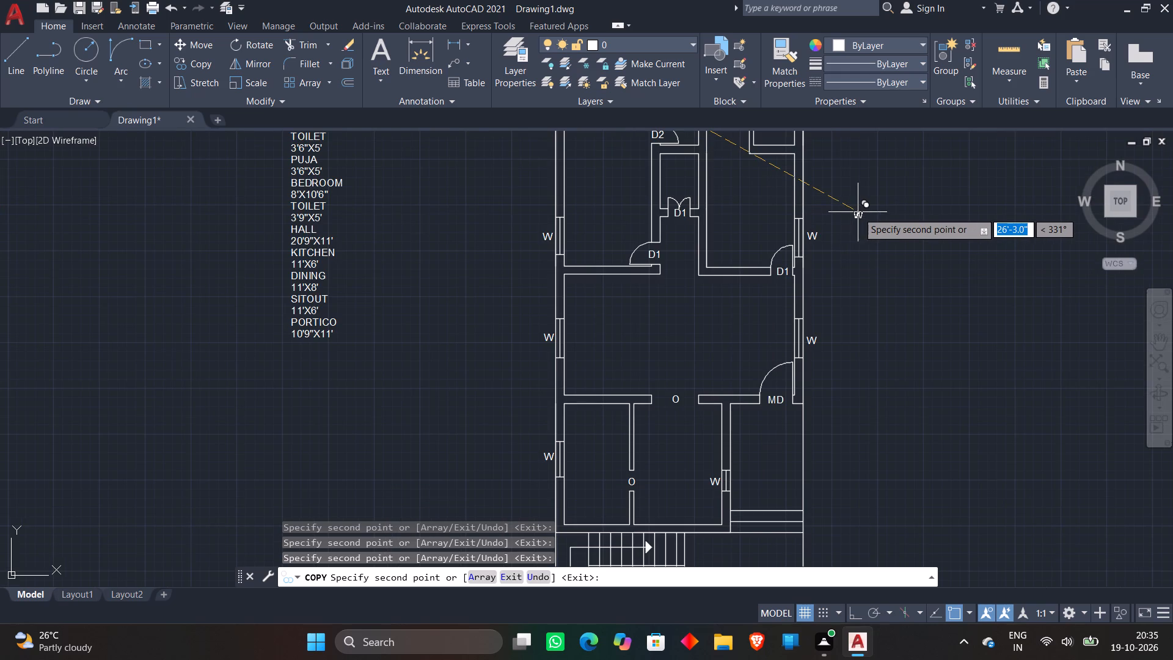
pyautogui.scroll(-2, 858, 212)
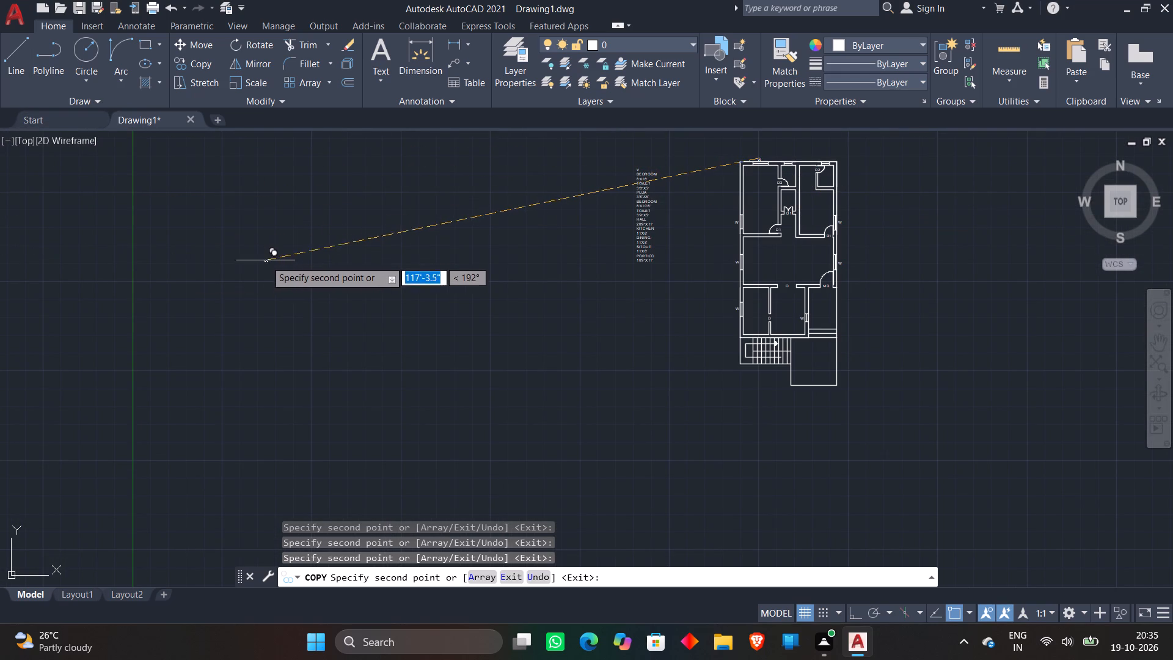
pyautogui.press('Escape')
# Move the V label from the text list to just above the ventilator of the toilet beside the left-hand bedroom.
pyautogui.scroll(1, 844, 205)
pyautogui.scroll(1, 791, 209)
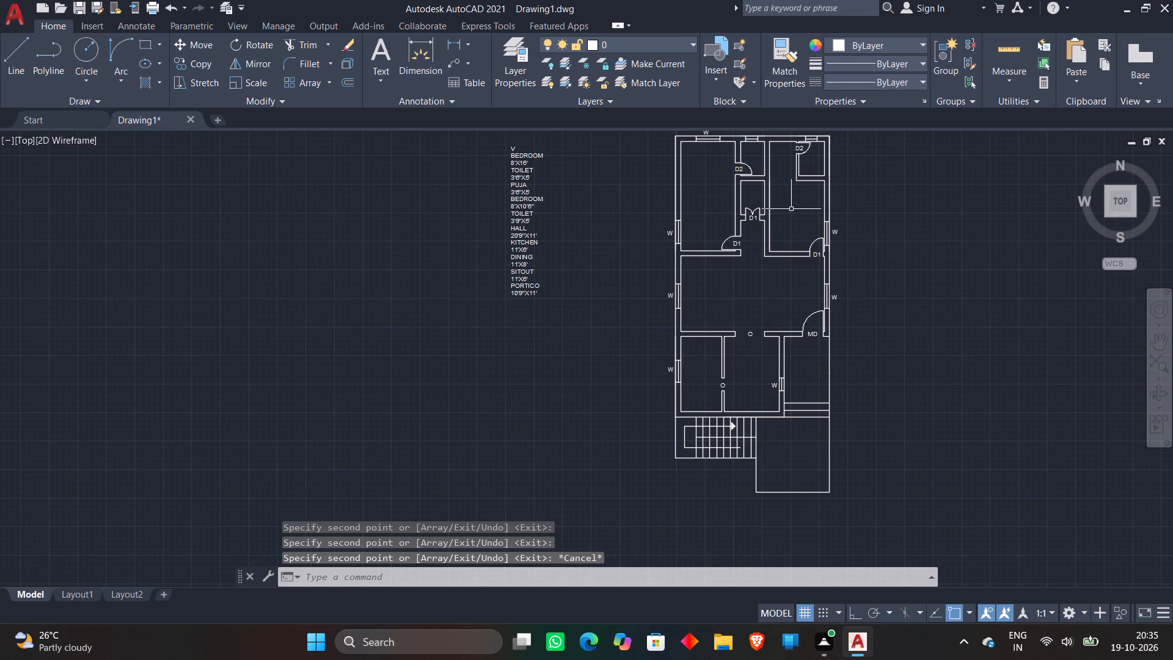
pyautogui.scroll(1, 791, 209)
pyautogui.scroll(-1, 791, 209)
pyautogui.moveTo(791, 209); pyautogui.dragTo(778, 385, button='middle')
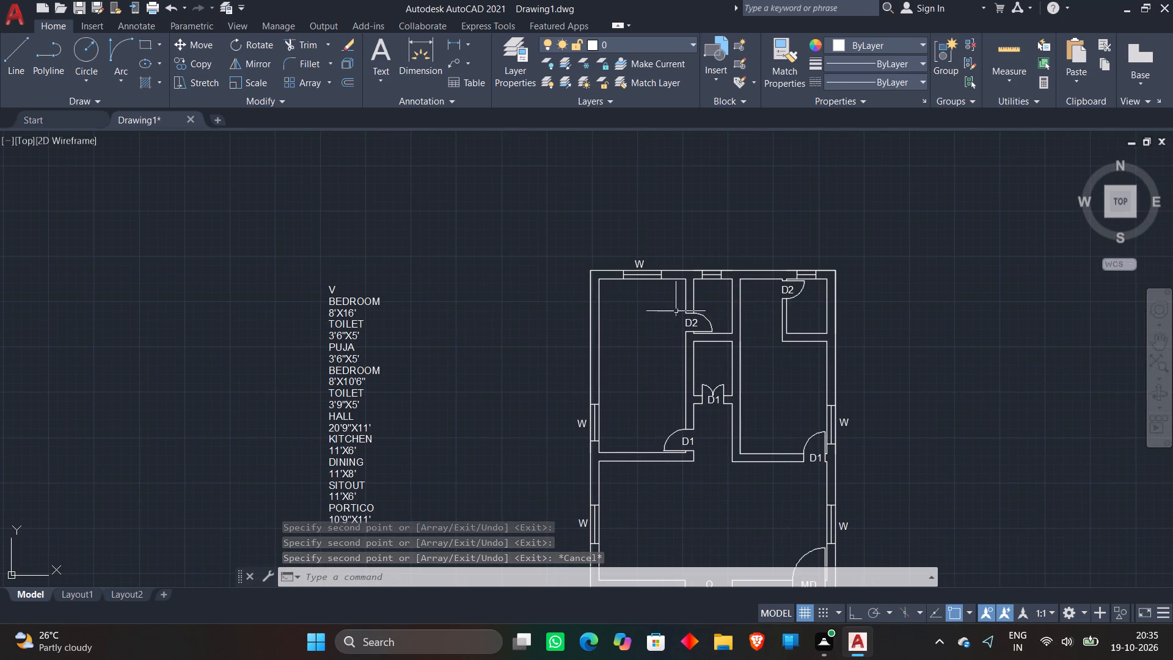
pyautogui.click(333, 287)
pyautogui.rightClick(428, 207)
pyautogui.rightClick(428, 207)
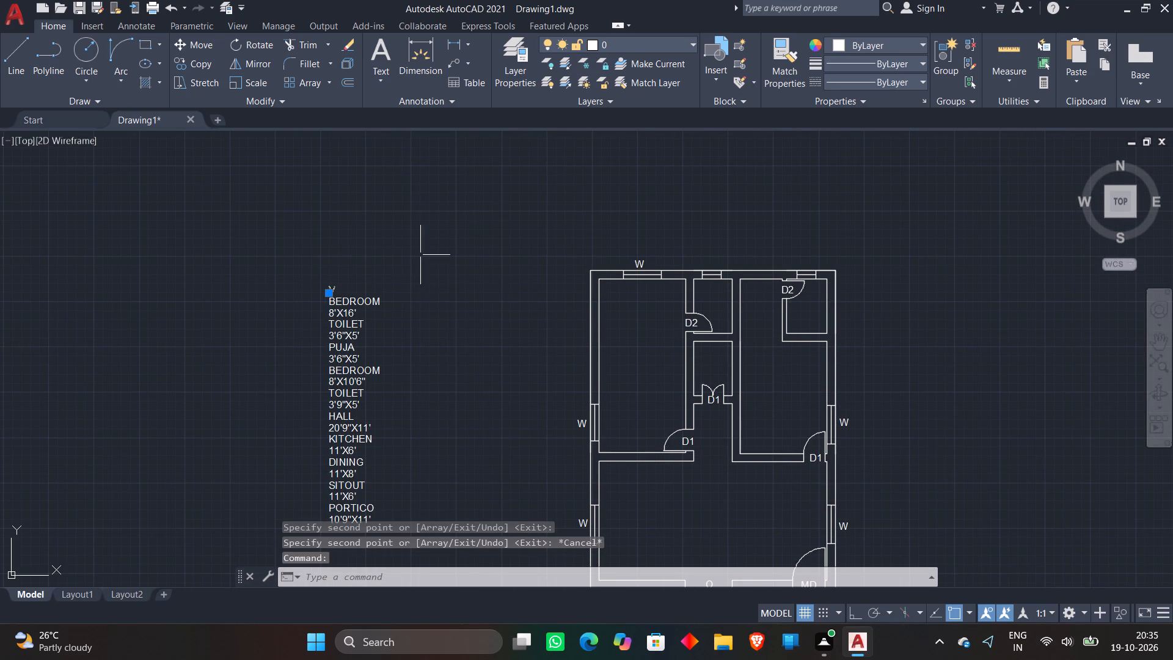
pyautogui.rightClick(412, 240)
pyautogui.click(431, 354)
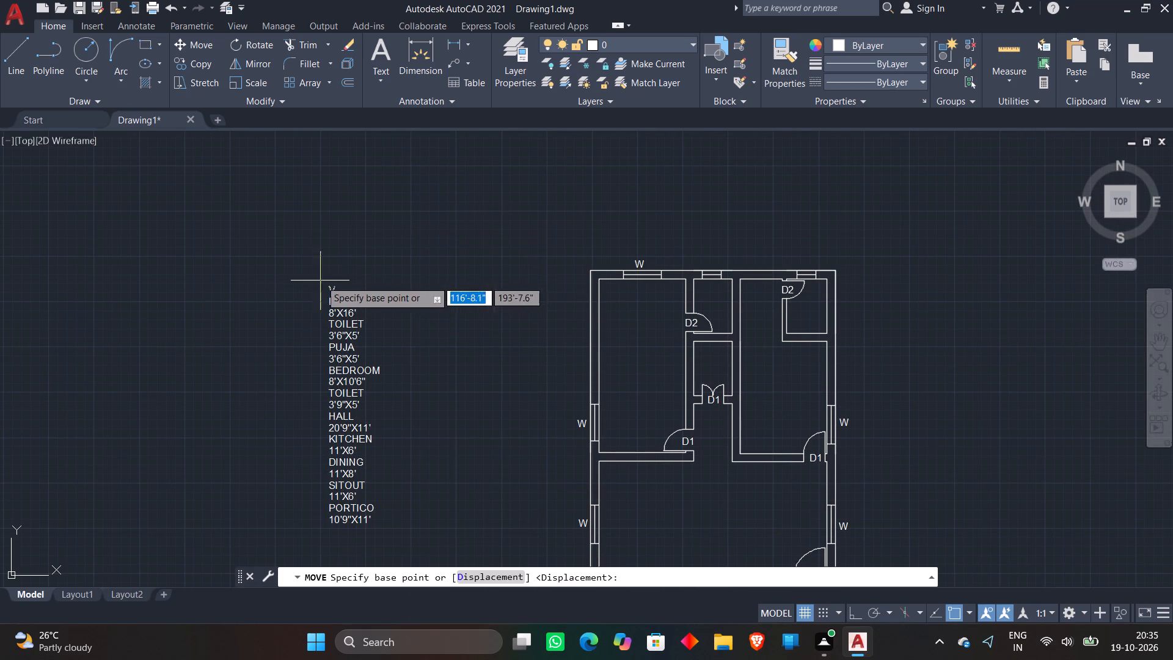
pyautogui.click(334, 290)
pyautogui.scroll(2, 725, 271)
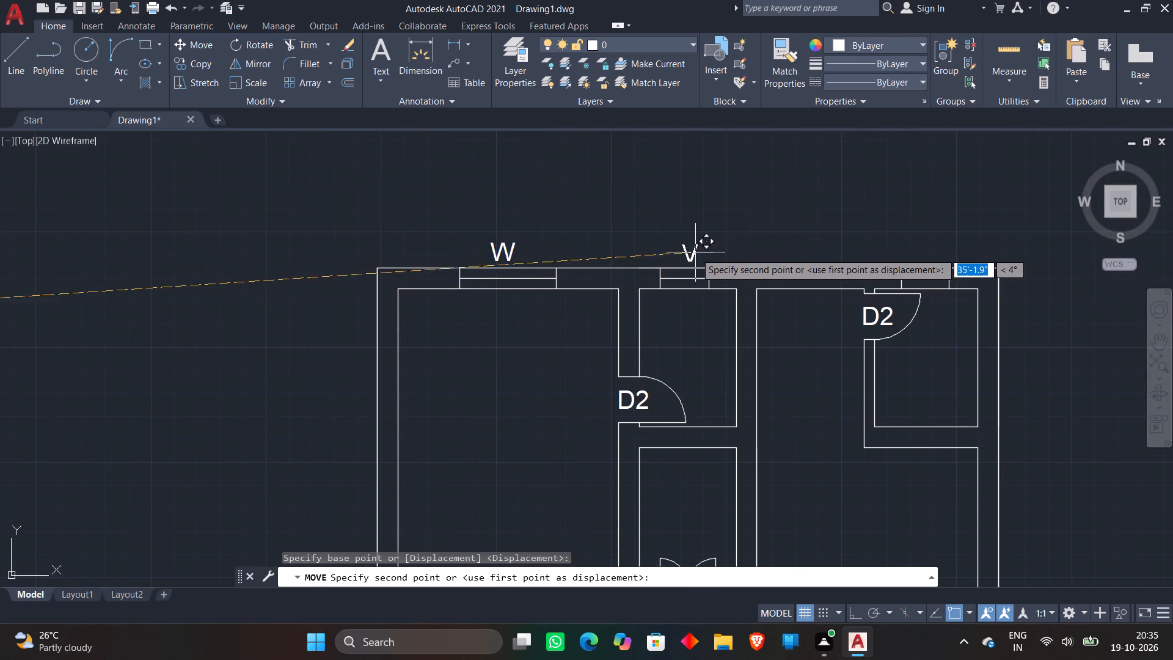
pyautogui.click(693, 253)
# Copy the V label to just above the ventilator of the top-right toilet.
pyautogui.click(693, 253)
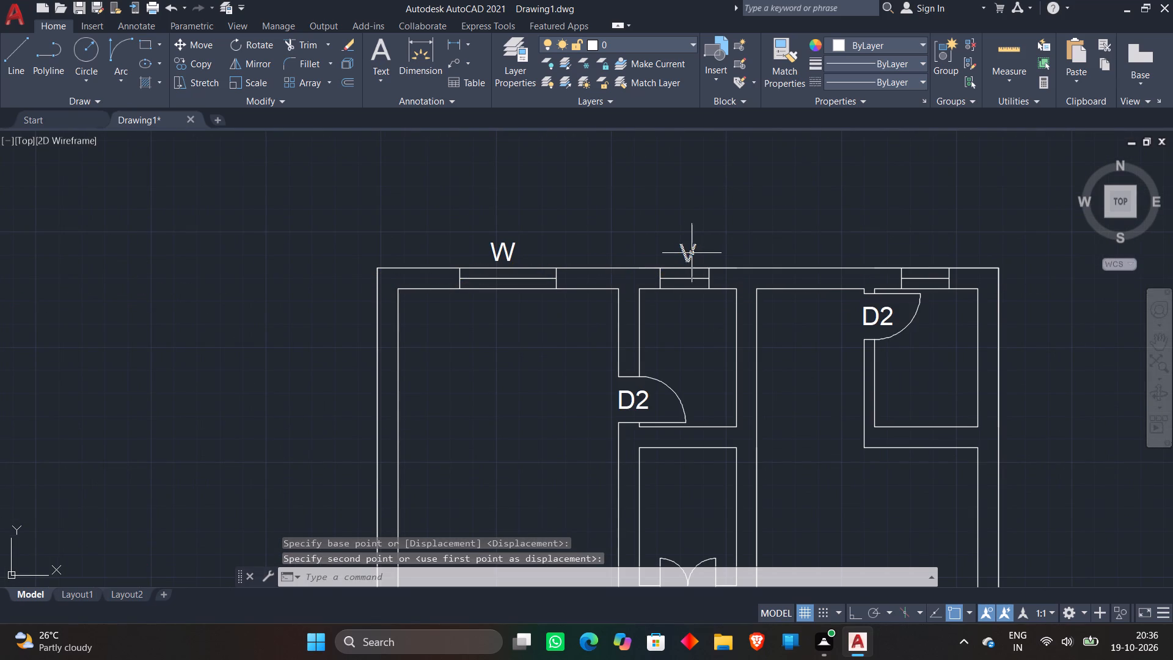
pyautogui.click(691, 253)
pyautogui.rightClick(691, 252)
pyautogui.click(717, 372)
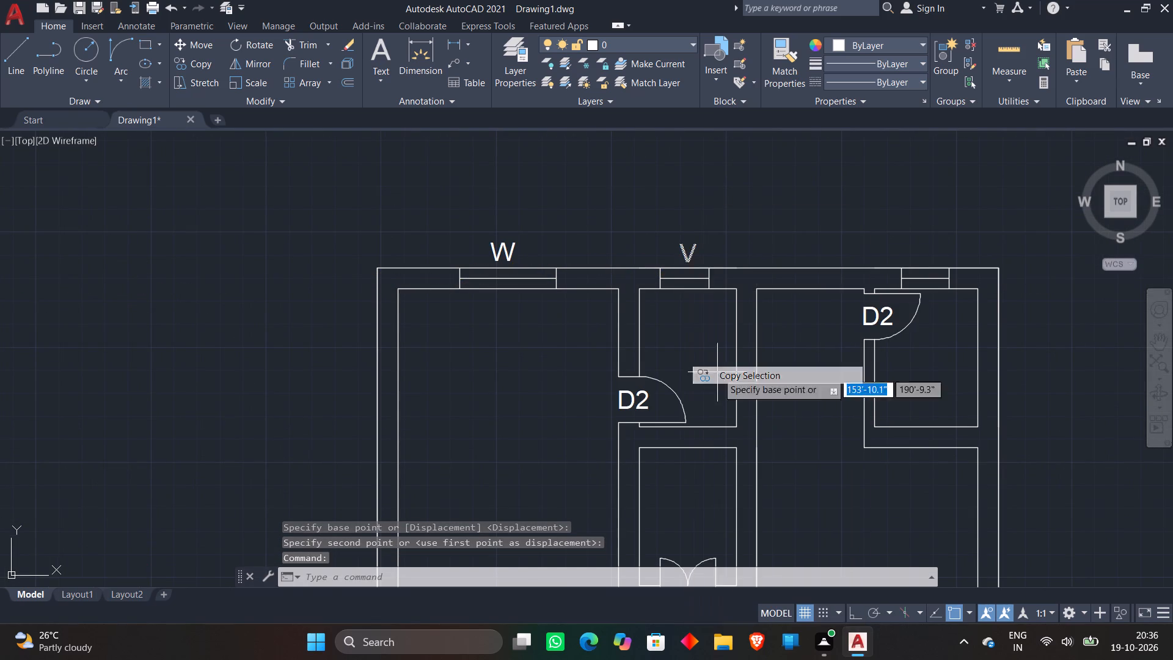
pyautogui.click(683, 252)
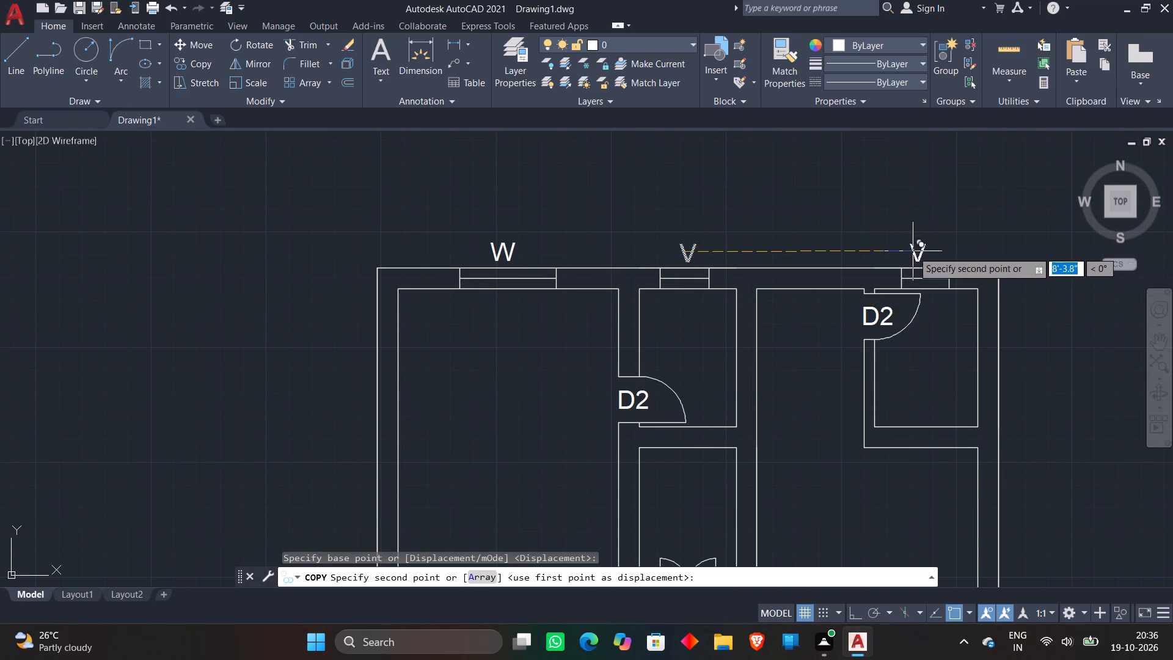
pyautogui.click(913, 251)
pyautogui.press('space')
# Move the first BEDROOM label and its size 8'X16' from the text list into the left-hand bedroom.
pyautogui.scroll(-3, 911, 247)
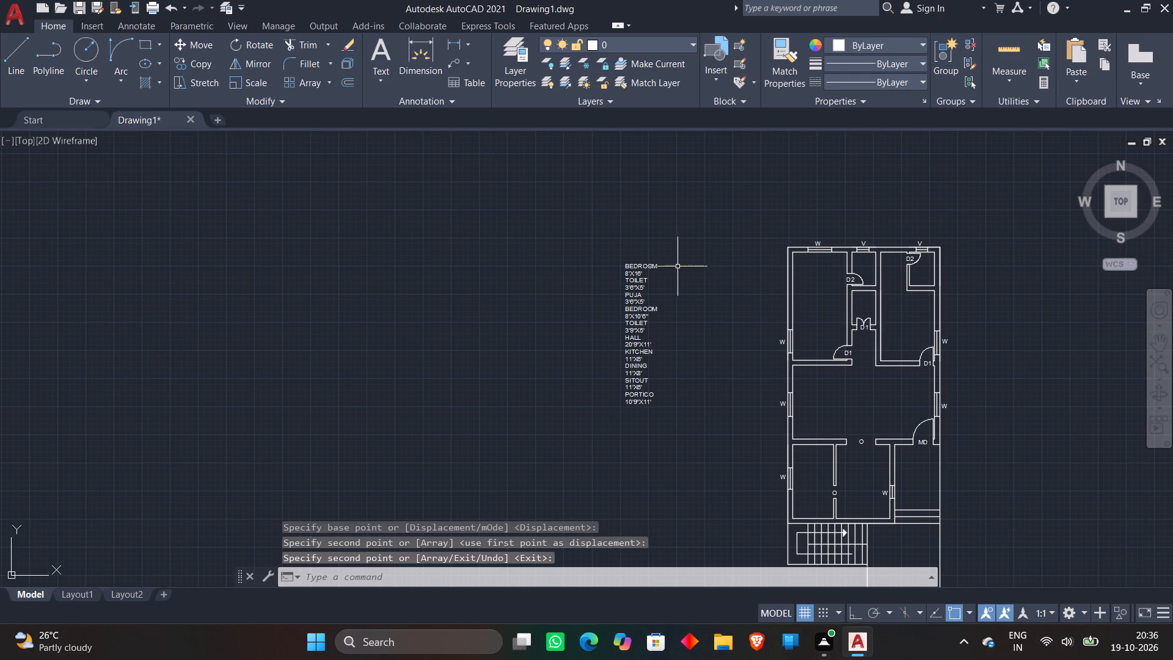
pyautogui.scroll(2, 669, 266)
pyautogui.moveTo(861, 307); pyautogui.dragTo(474, 320, button='middle')
pyautogui.click(182, 275)
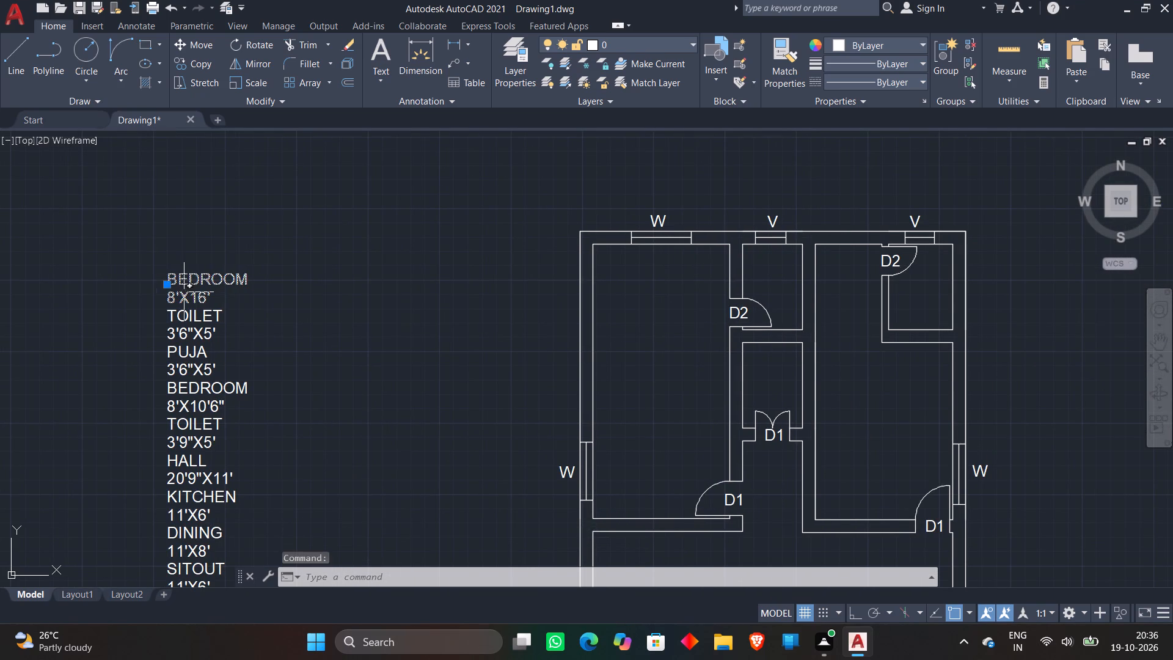
pyautogui.click(185, 296)
pyautogui.press('m')
pyautogui.press('space')
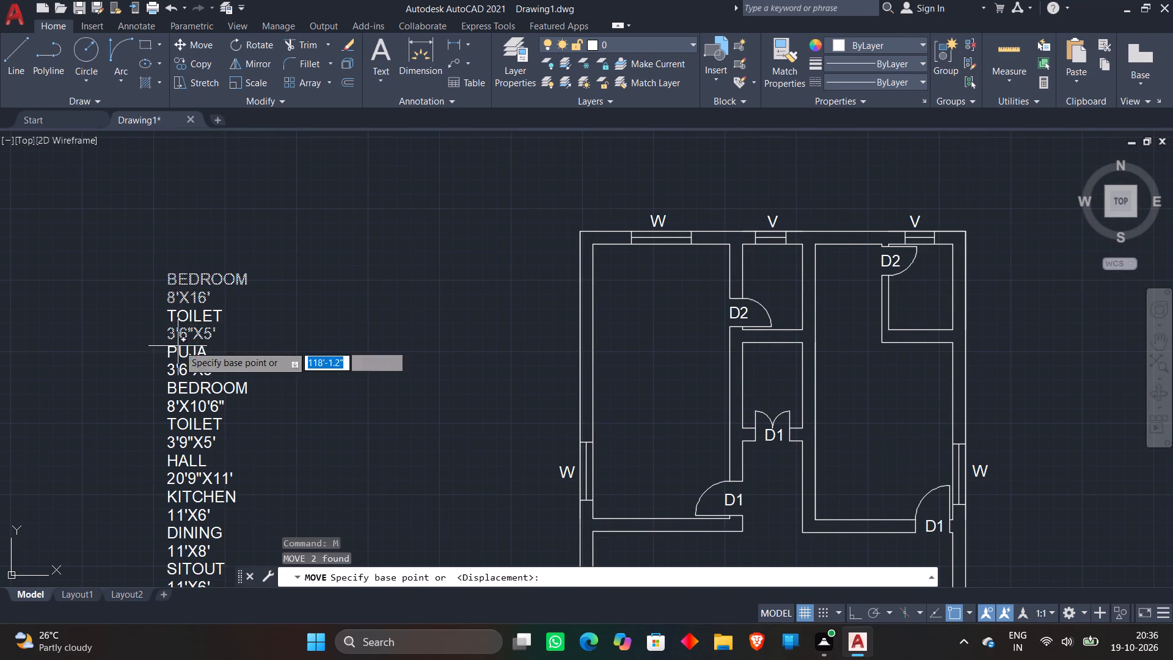
pyautogui.click(195, 290)
pyautogui.click(638, 358)
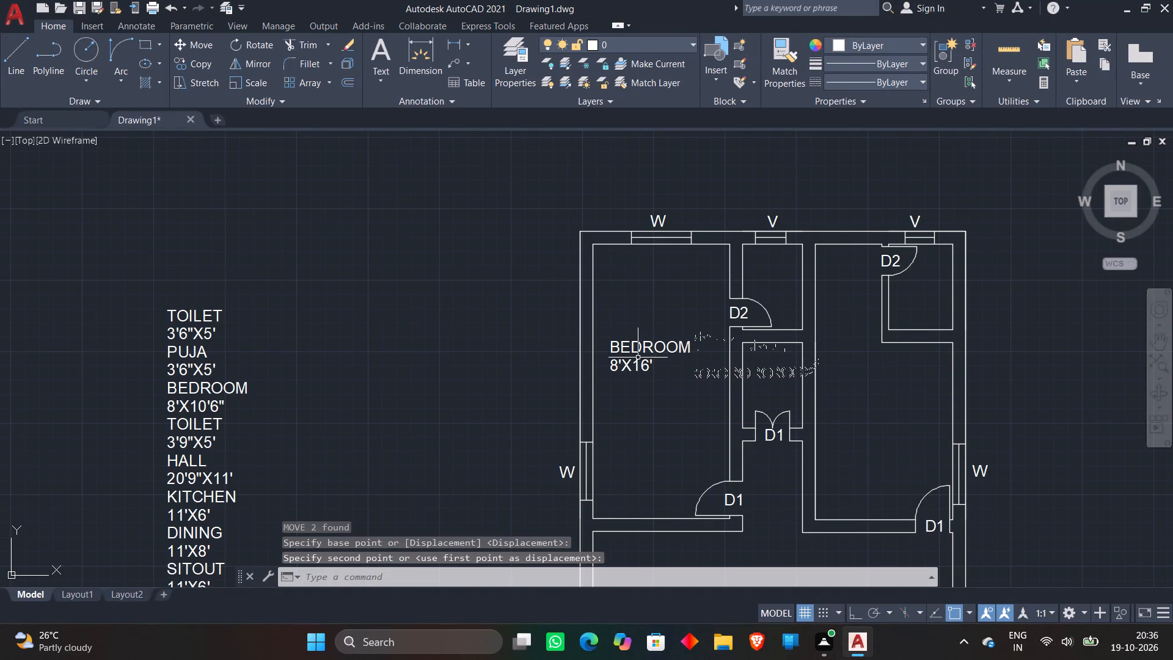
# Move the TOILET label and its size 3'6"X5' from the text list into the toilet beside the left-hand bedroom.
pyautogui.click(203, 312)
pyautogui.click(196, 328)
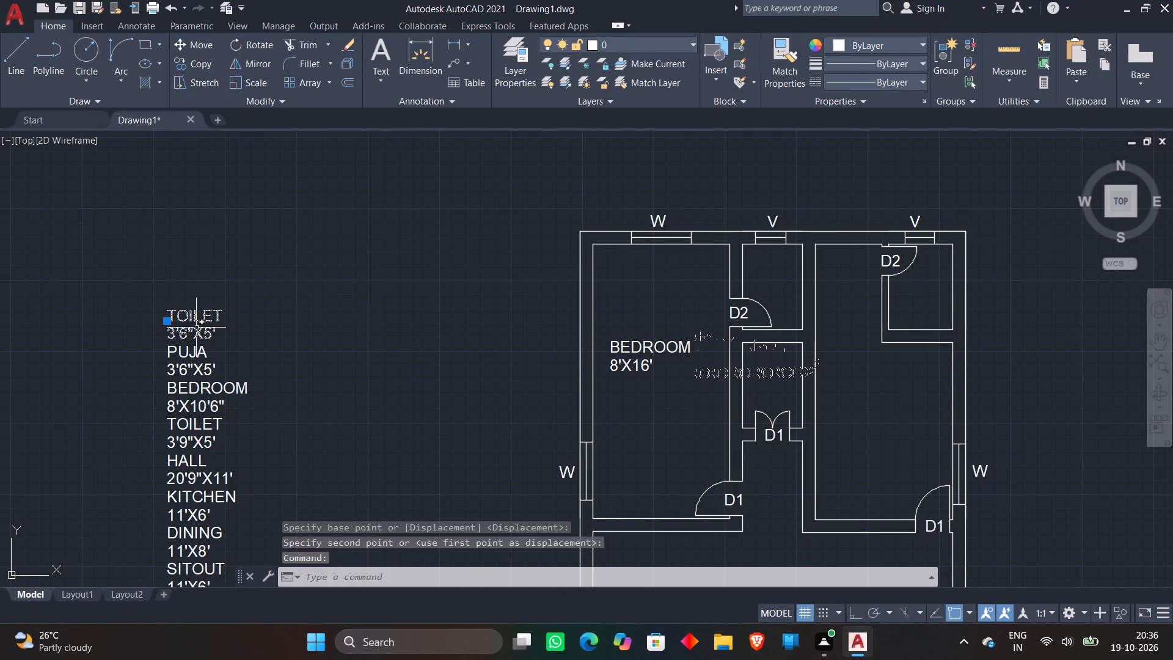
pyautogui.press('space')
pyautogui.click(196, 328)
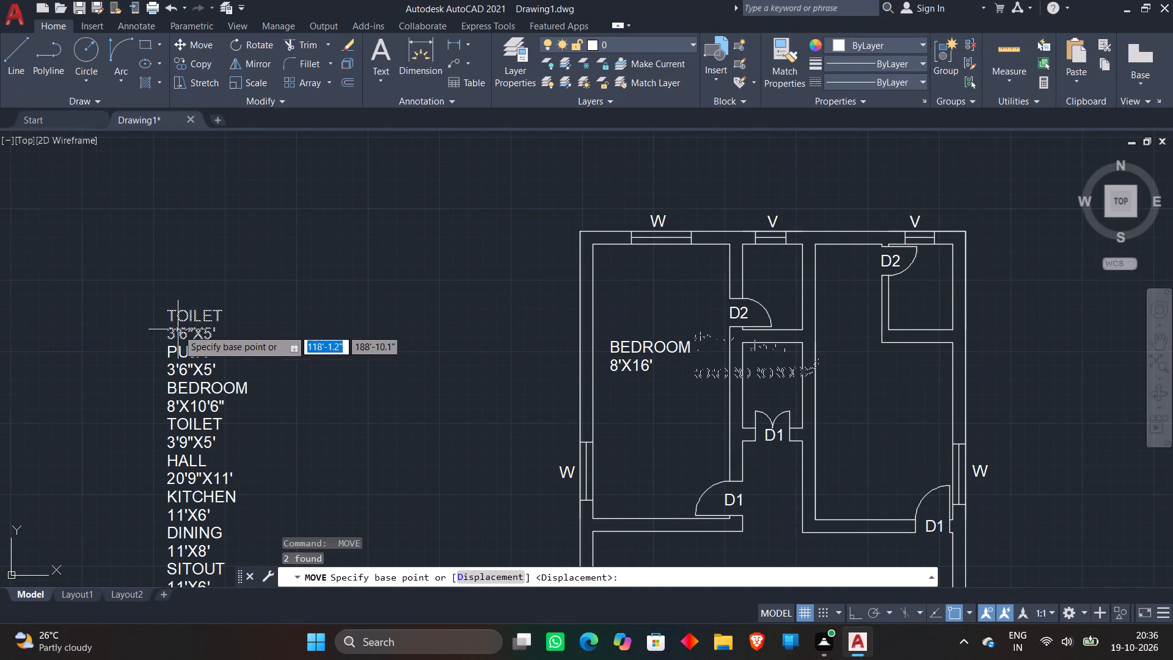
pyautogui.click(178, 329)
pyautogui.scroll(1, 754, 286)
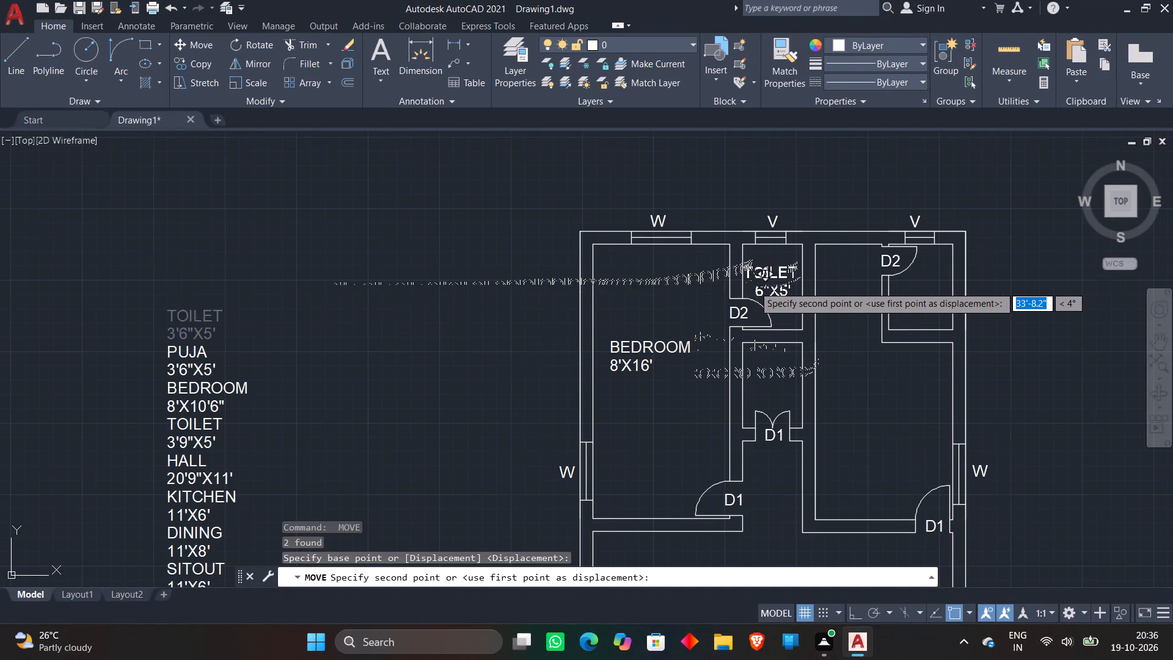
pyautogui.scroll(2, 754, 286)
pyautogui.click(755, 254)
# Move the PUJA label and its size 3'6"X5' from the text list into the small room below the left toilet.
pyautogui.scroll(-3, 786, 354)
pyautogui.scroll(-1, 503, 389)
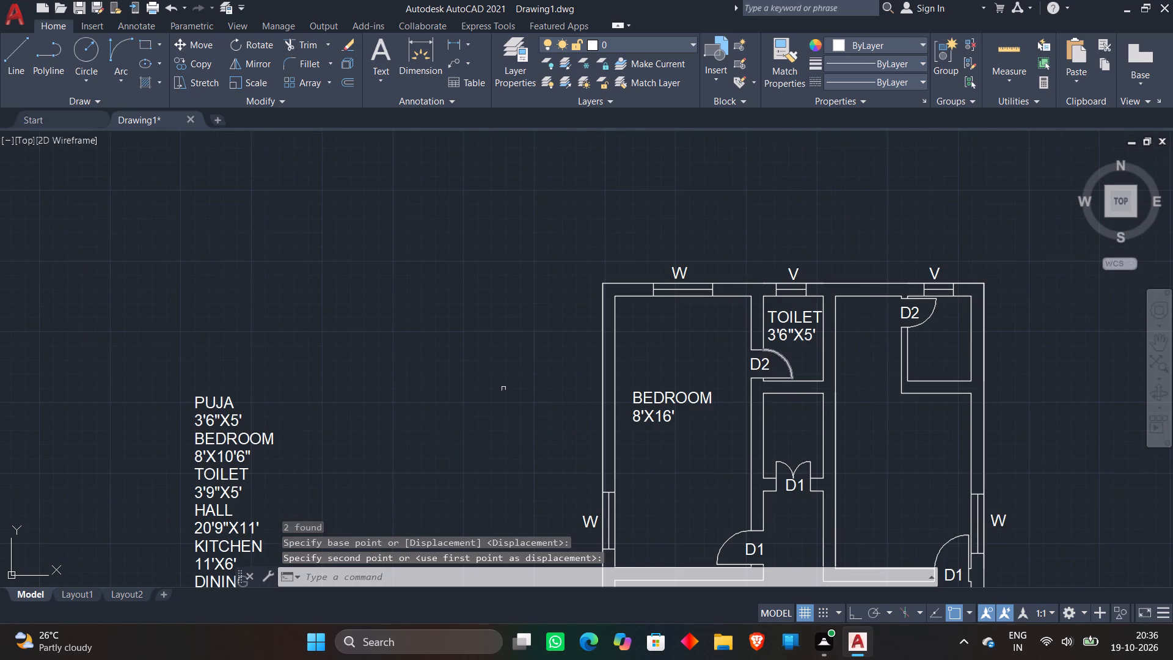
pyautogui.scroll(-1, 503, 389)
pyautogui.click(391, 391)
pyautogui.click(391, 398)
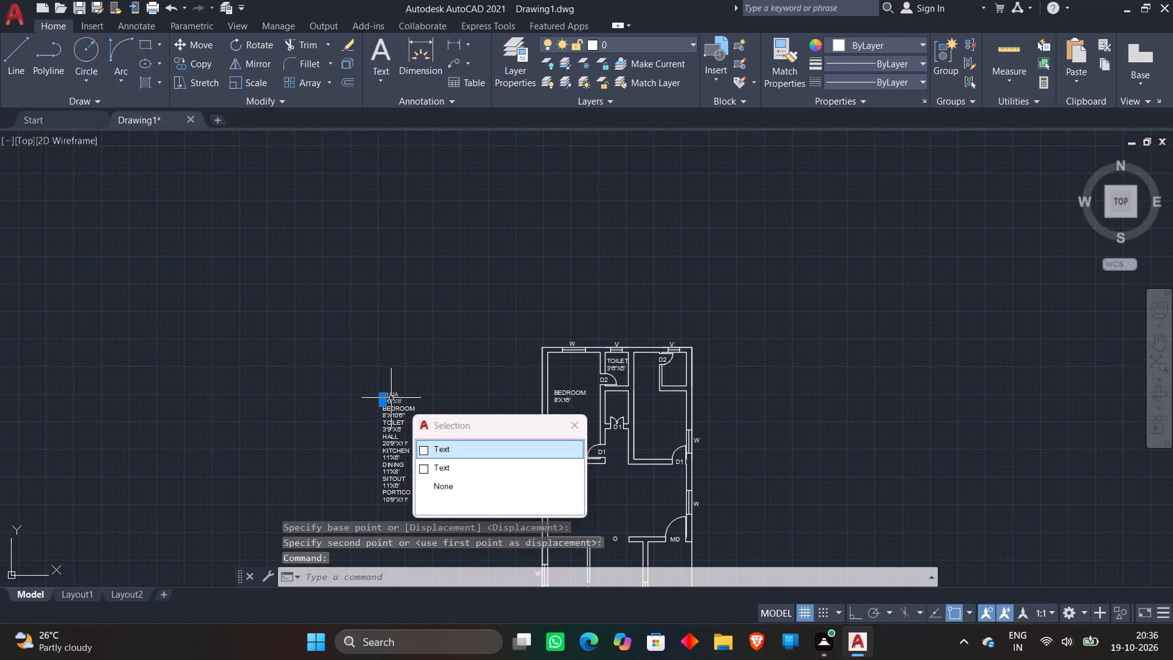
pyautogui.scroll(3, 394, 400)
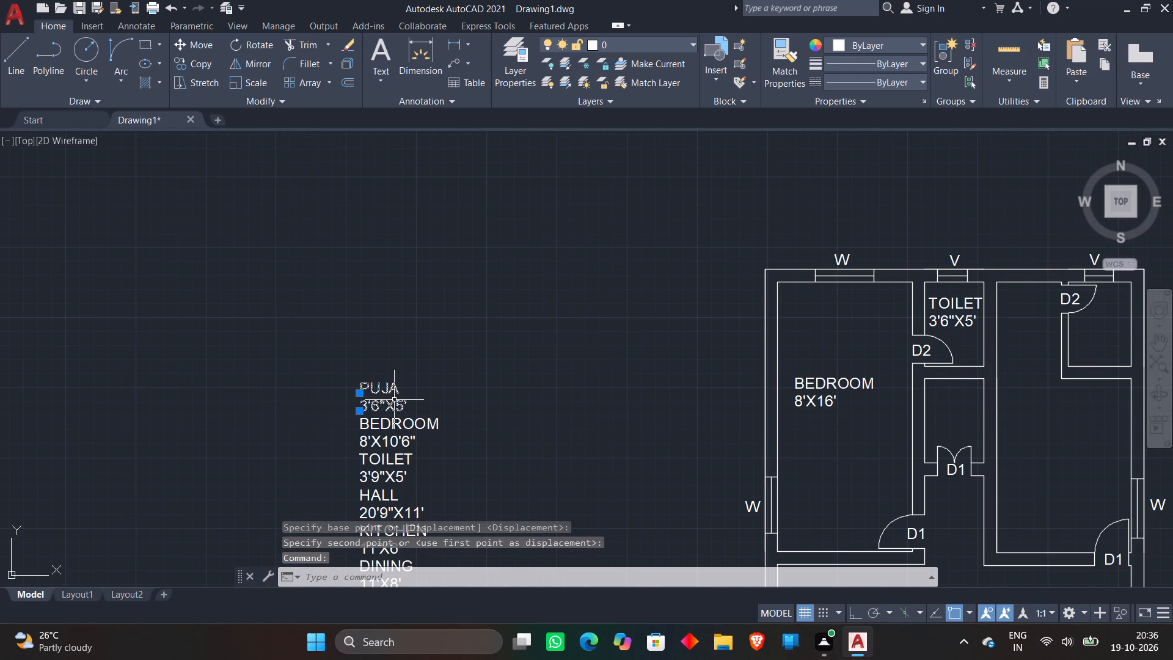
pyautogui.press('m')
pyautogui.press('space')
pyautogui.click(365, 399)
pyautogui.scroll(4, 919, 415)
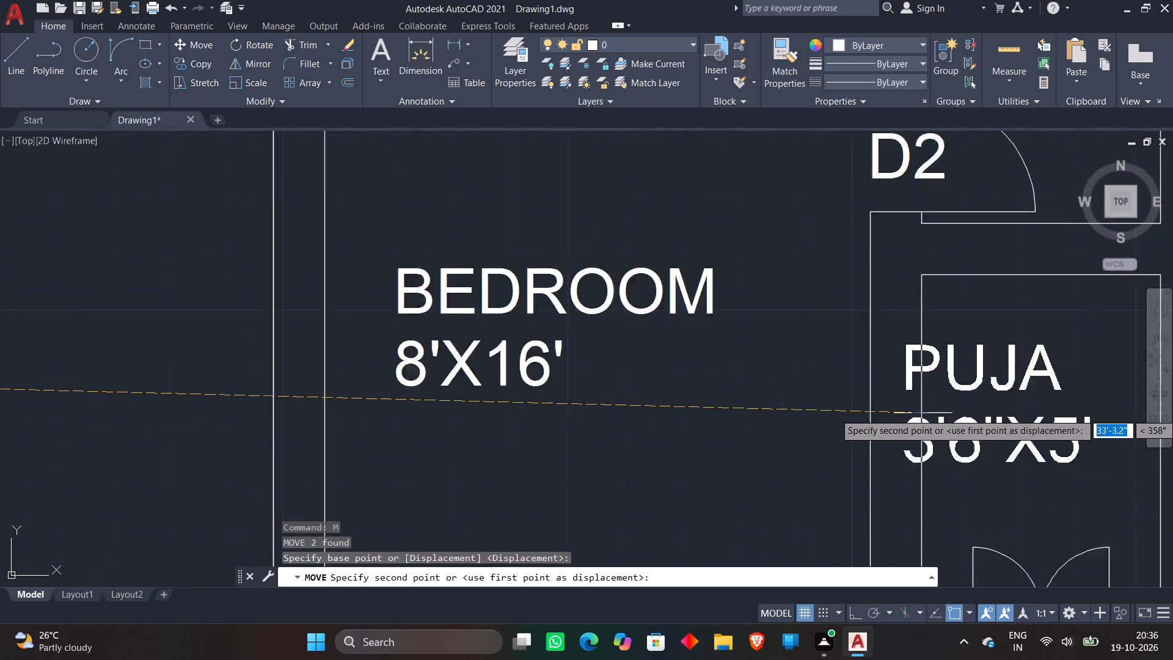
pyautogui.moveTo(916, 400); pyautogui.dragTo(578, 433, button='middle')
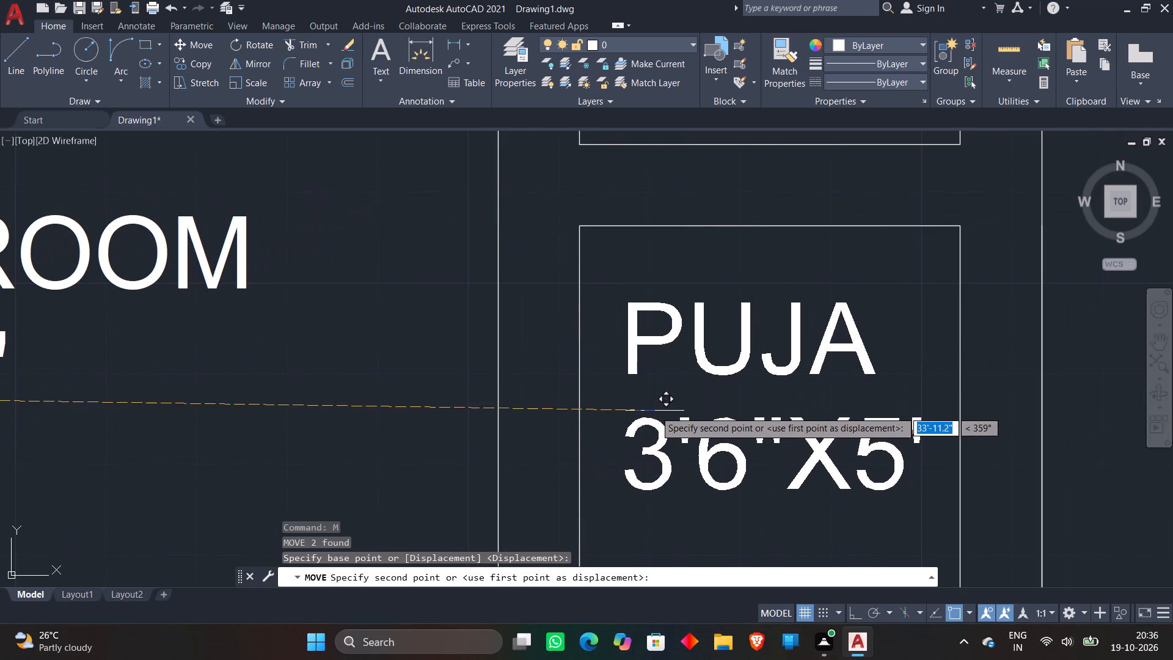
pyautogui.click(655, 411)
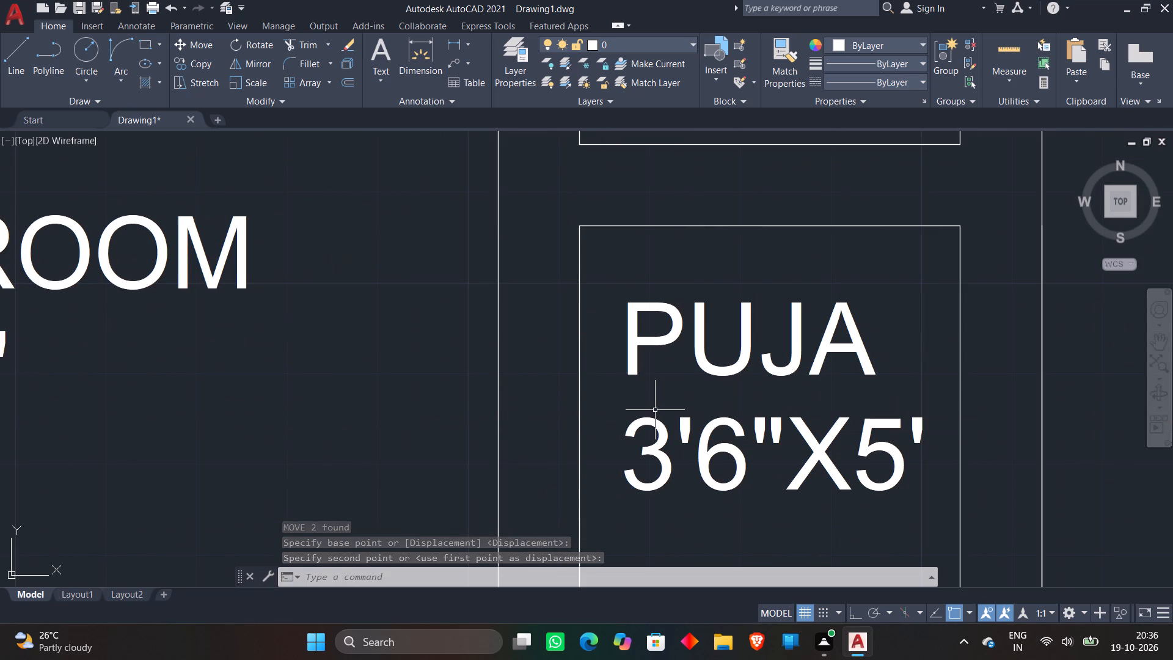
# Move the BEDROOM label and its size 8'X10'6" from the text list into the right-hand bedroom.
pyautogui.scroll(-4, 318, 308)
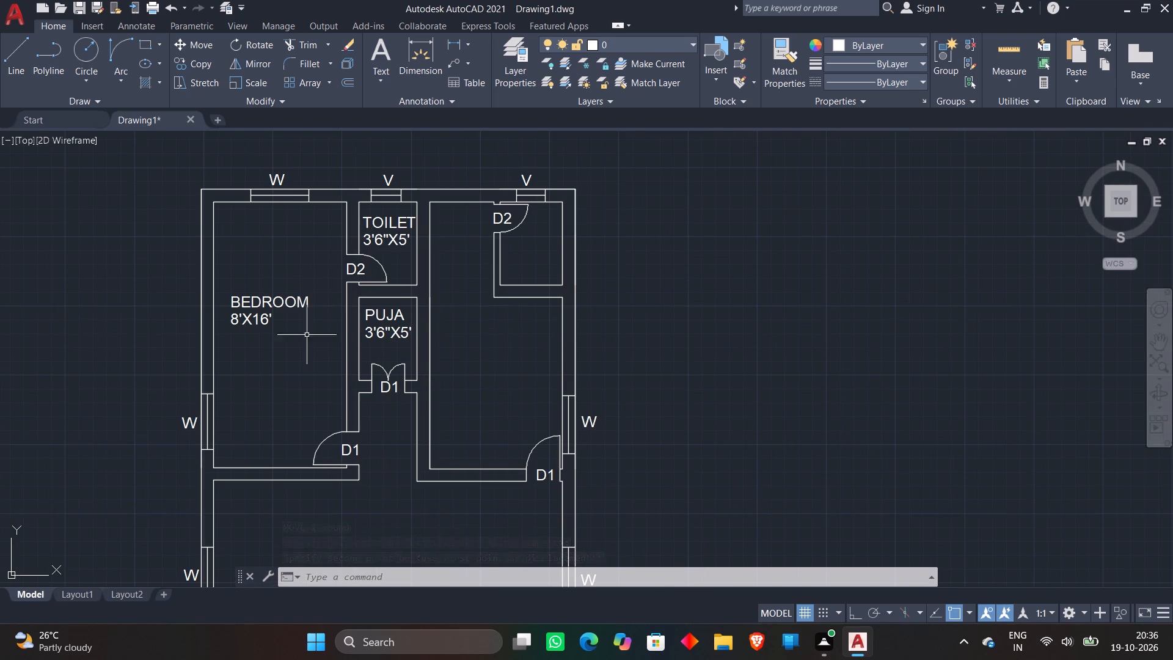
pyautogui.scroll(-1, 674, 345)
pyautogui.scroll(2, 228, 342)
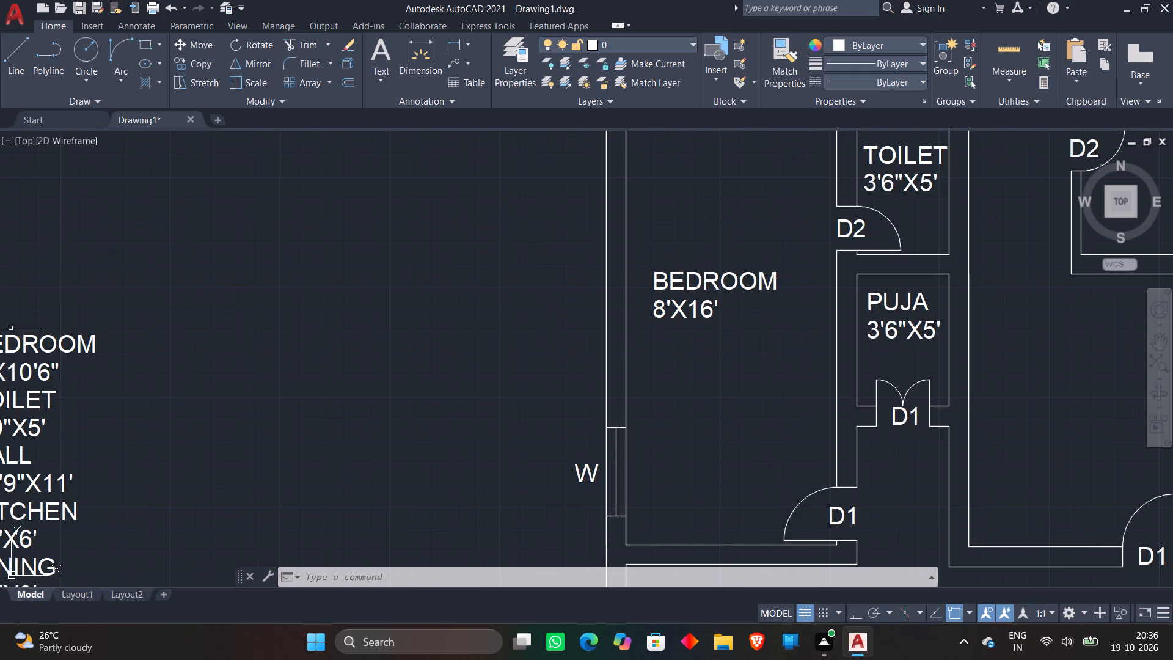
pyautogui.scroll(-2, 159, 342)
pyautogui.click(108, 342)
pyautogui.click(105, 353)
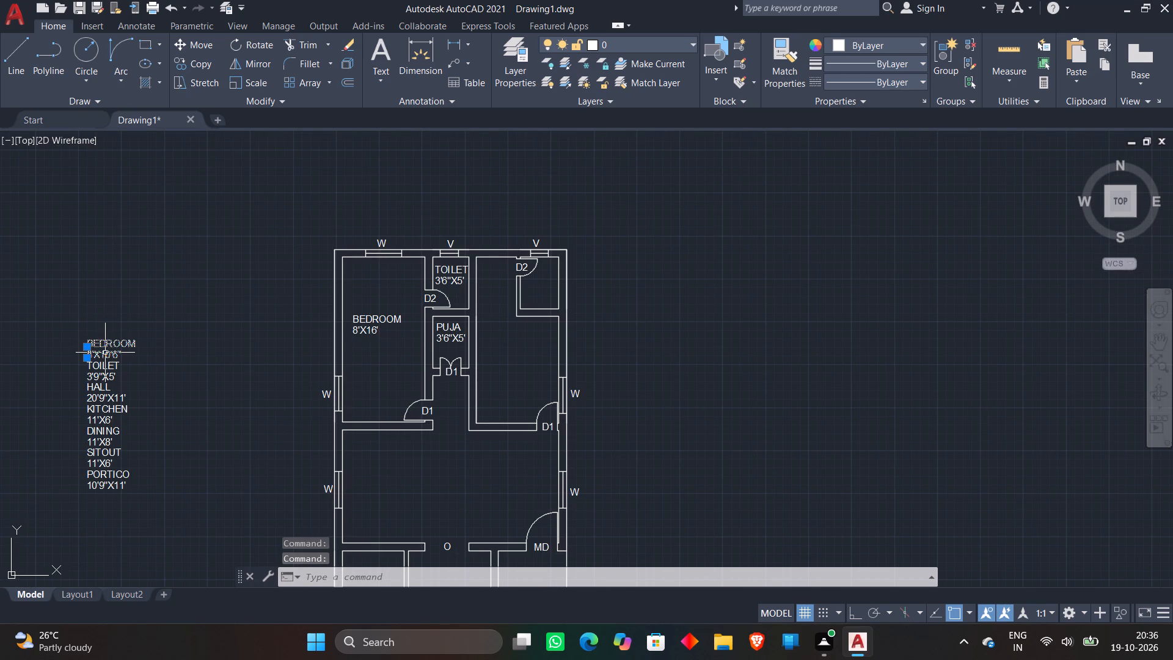
pyautogui.press('m')
pyautogui.press('space')
pyautogui.click(103, 353)
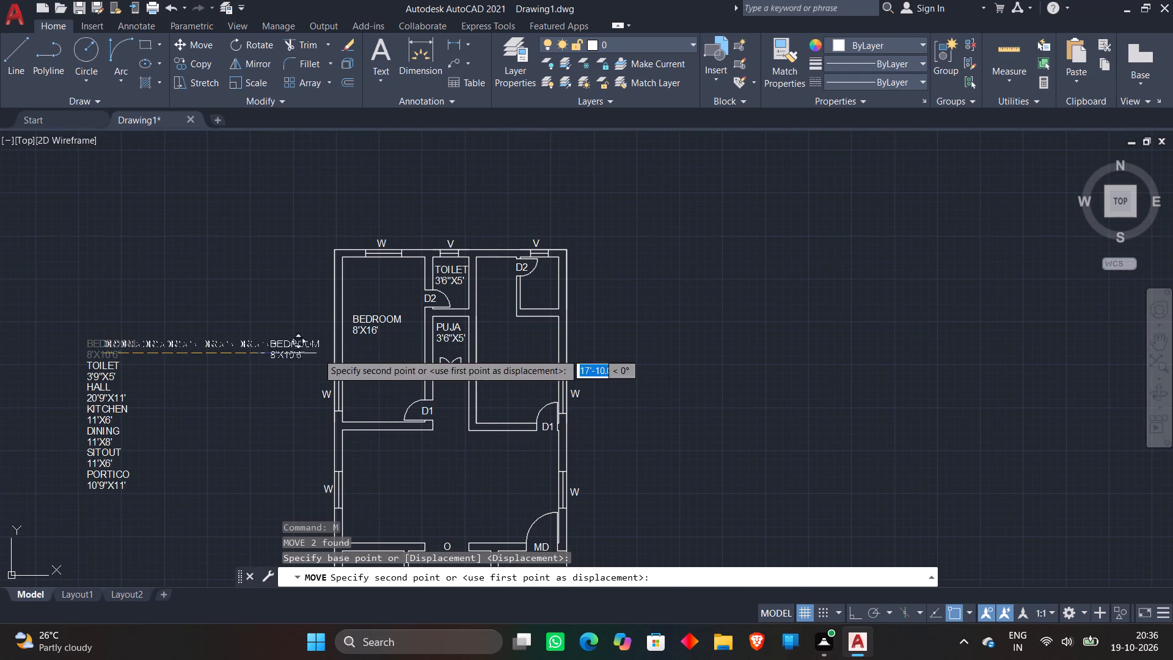
pyautogui.scroll(2, 492, 343)
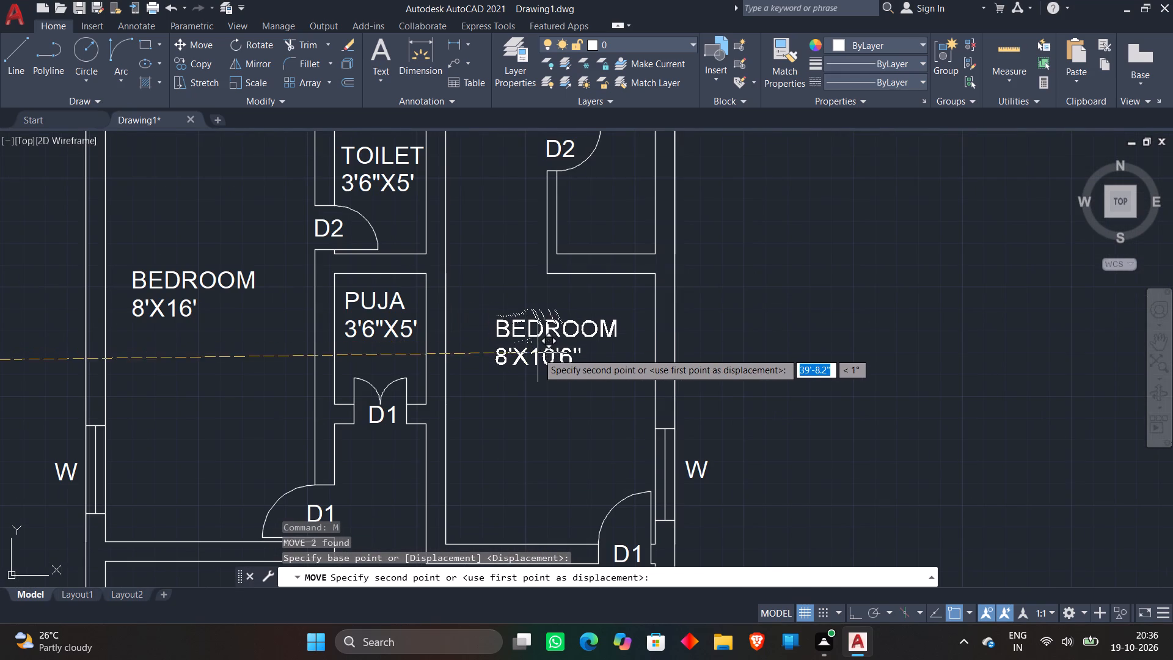
pyautogui.click(538, 353)
# Move the TOILET label and its size 3'9"X5' from the text list into the top-right toilet.
pyautogui.scroll(-3, 554, 347)
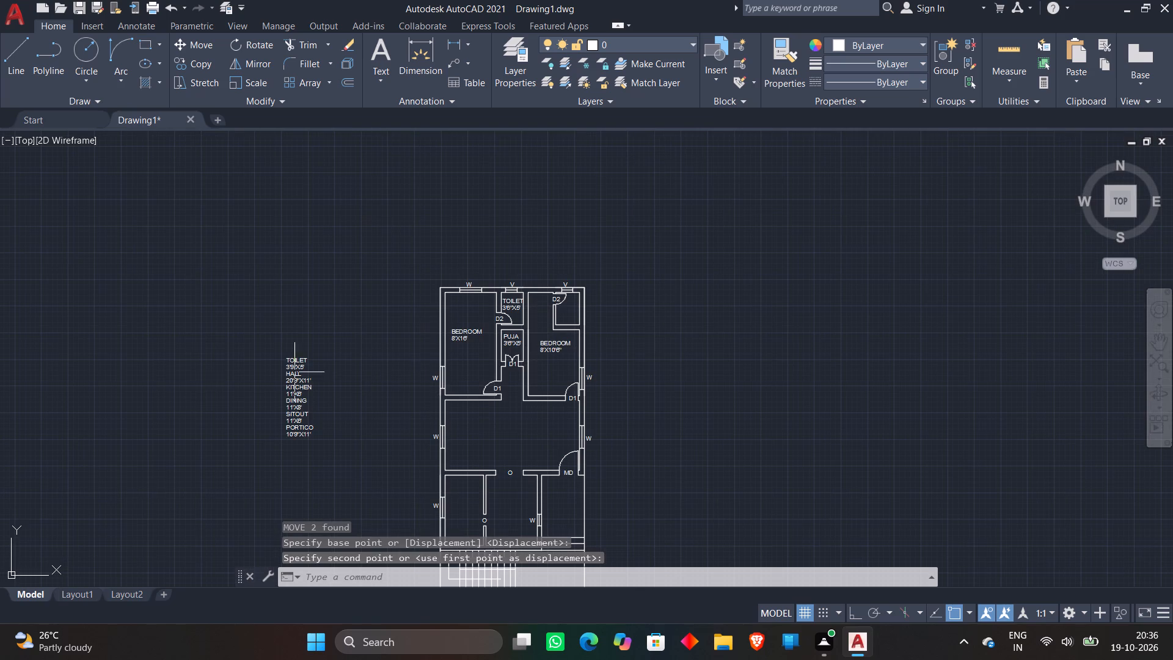
pyautogui.scroll(3, 269, 346)
pyautogui.click(353, 391)
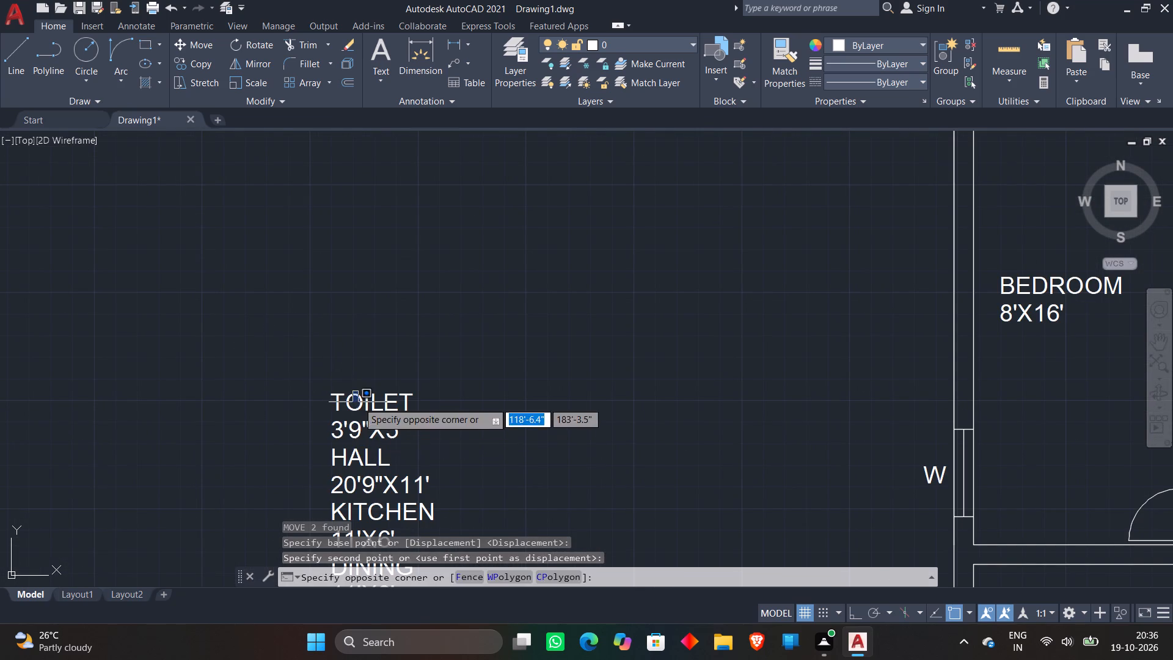
pyautogui.click(358, 402)
pyautogui.click(287, 359)
pyautogui.click(461, 440)
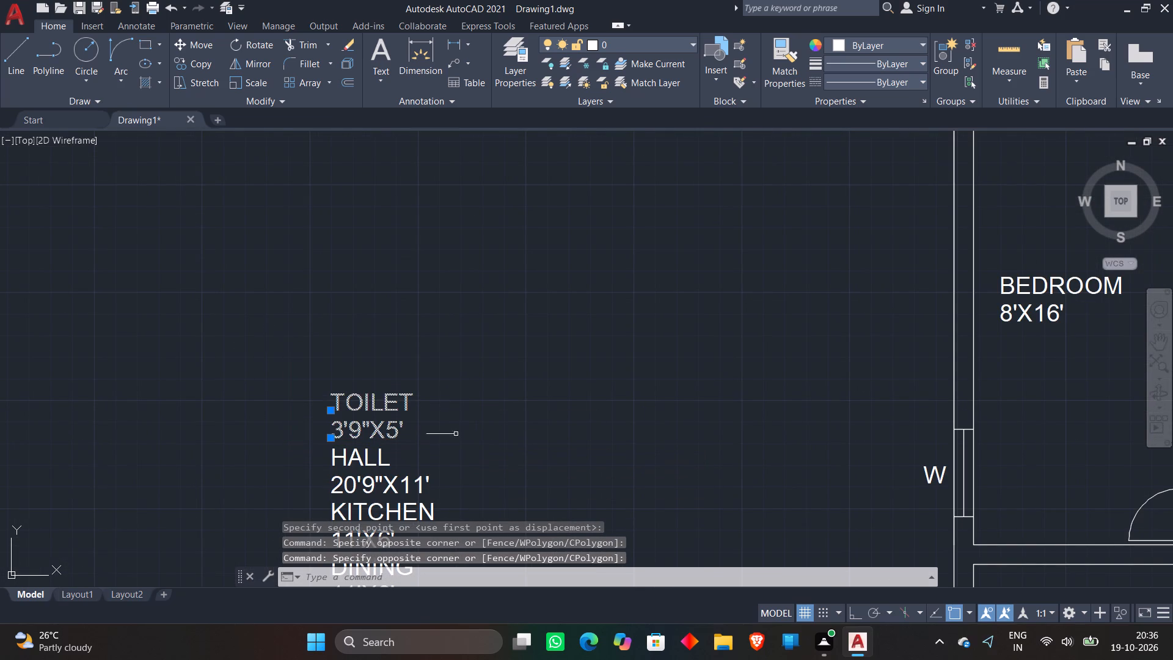
pyautogui.press('m')
pyautogui.press('space')
pyautogui.click(312, 423)
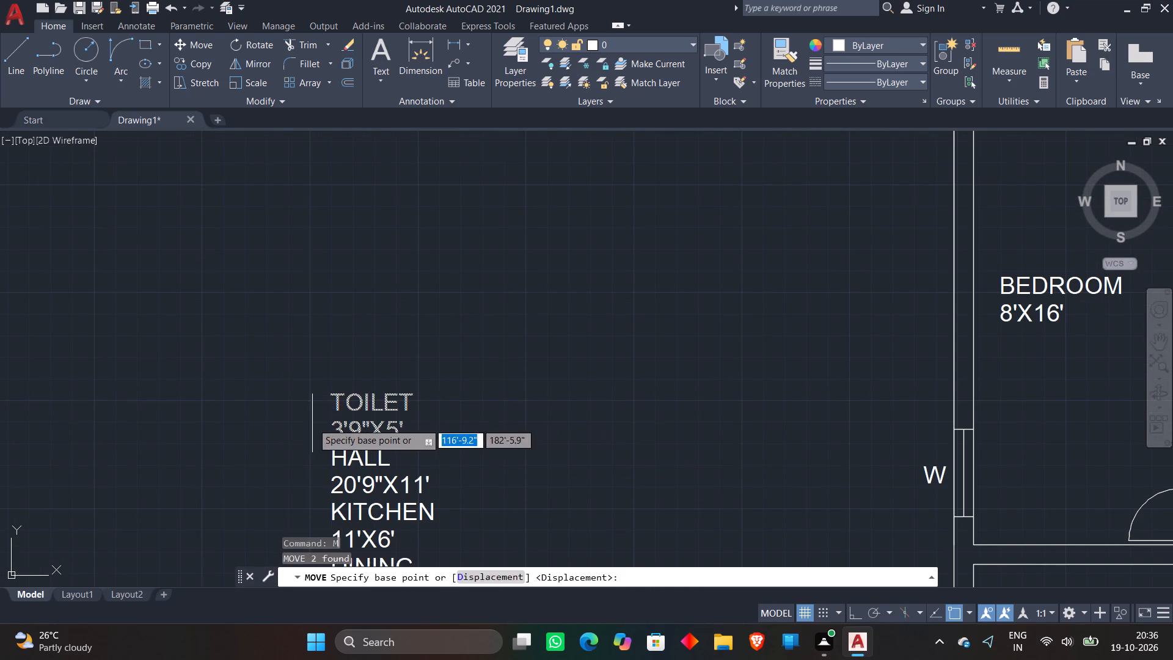
pyautogui.scroll(-3, 579, 409)
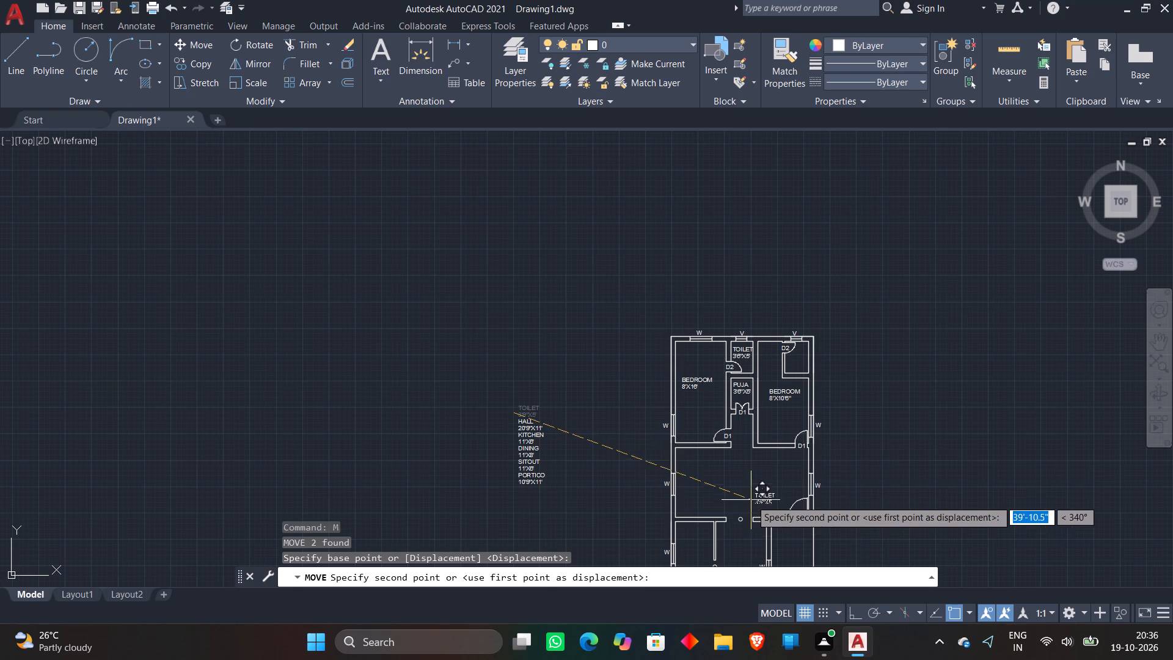
pyautogui.scroll(5, 794, 348)
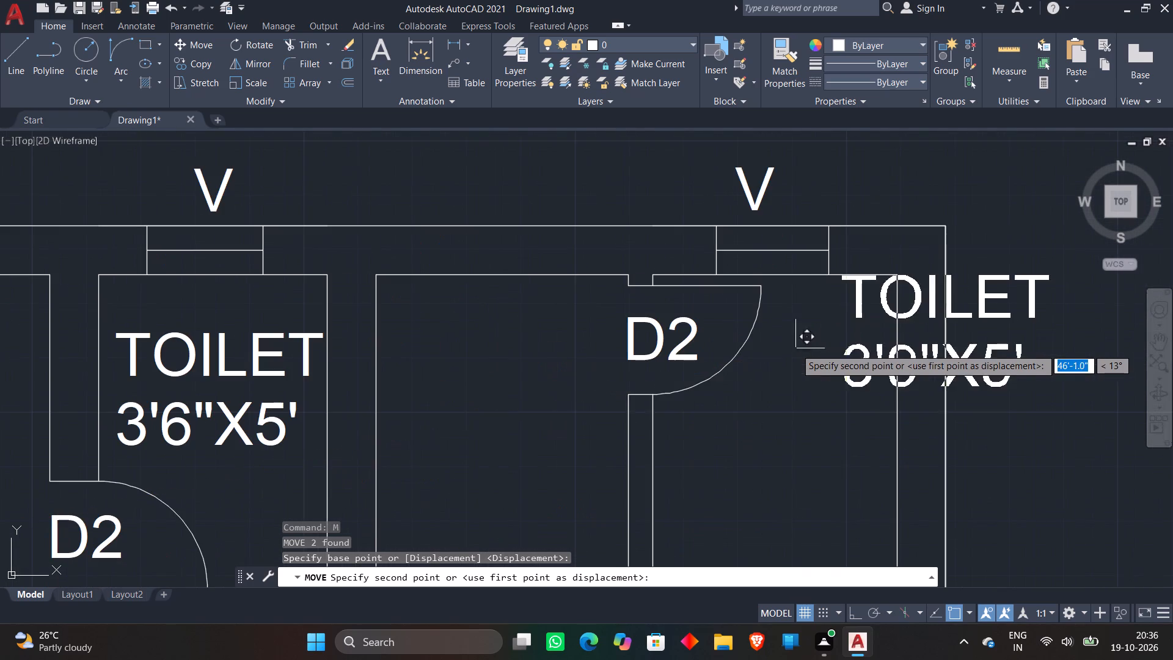
pyautogui.scroll(-1, 648, 477)
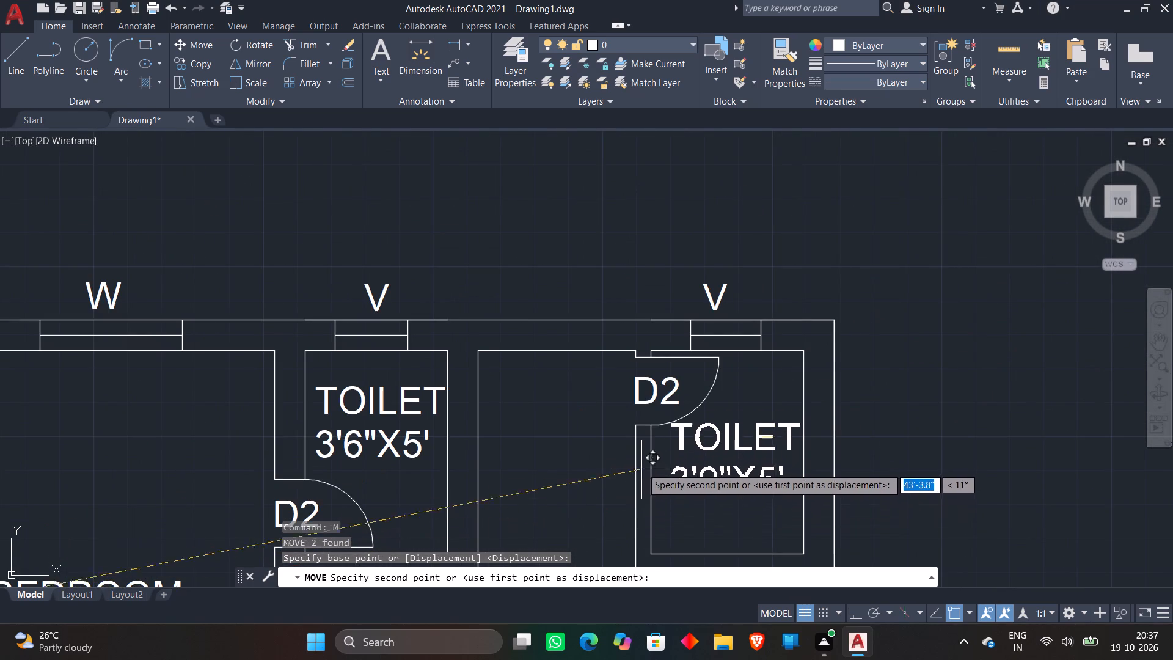
pyautogui.click(643, 411)
# Move the HALL label and its size 20'9"X11' from the text list into the middle of the large central room.
pyautogui.scroll(-3, 725, 364)
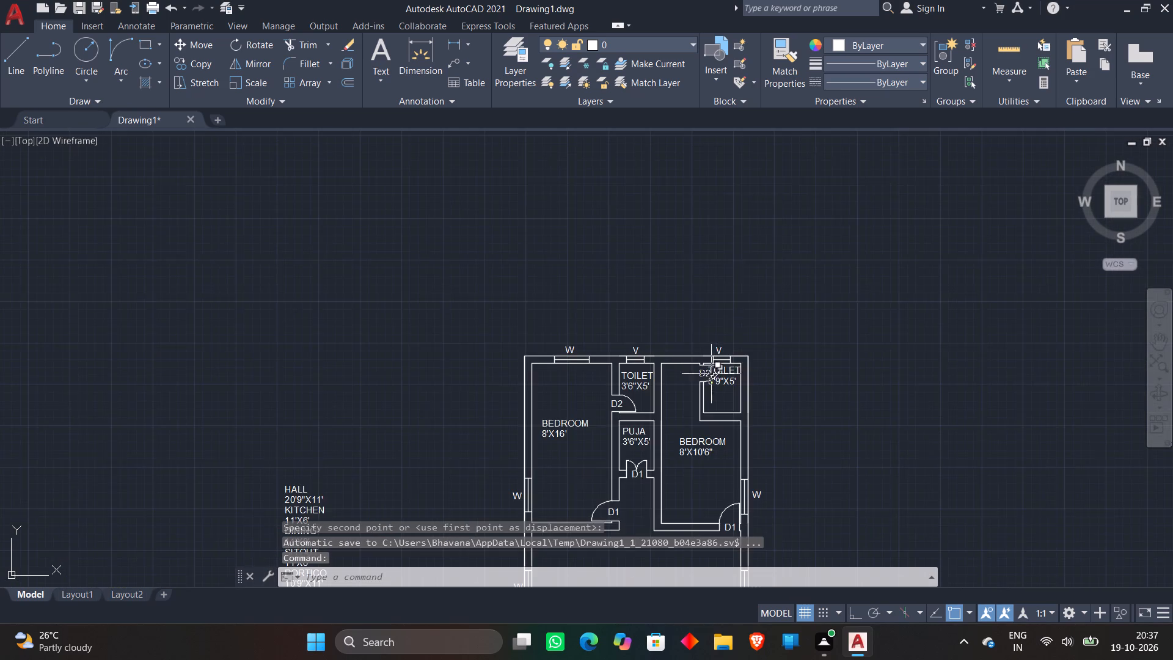
pyautogui.scroll(-2, 586, 401)
pyautogui.moveTo(508, 447); pyautogui.dragTo(499, 308, button='middle')
pyautogui.scroll(3, 493, 312)
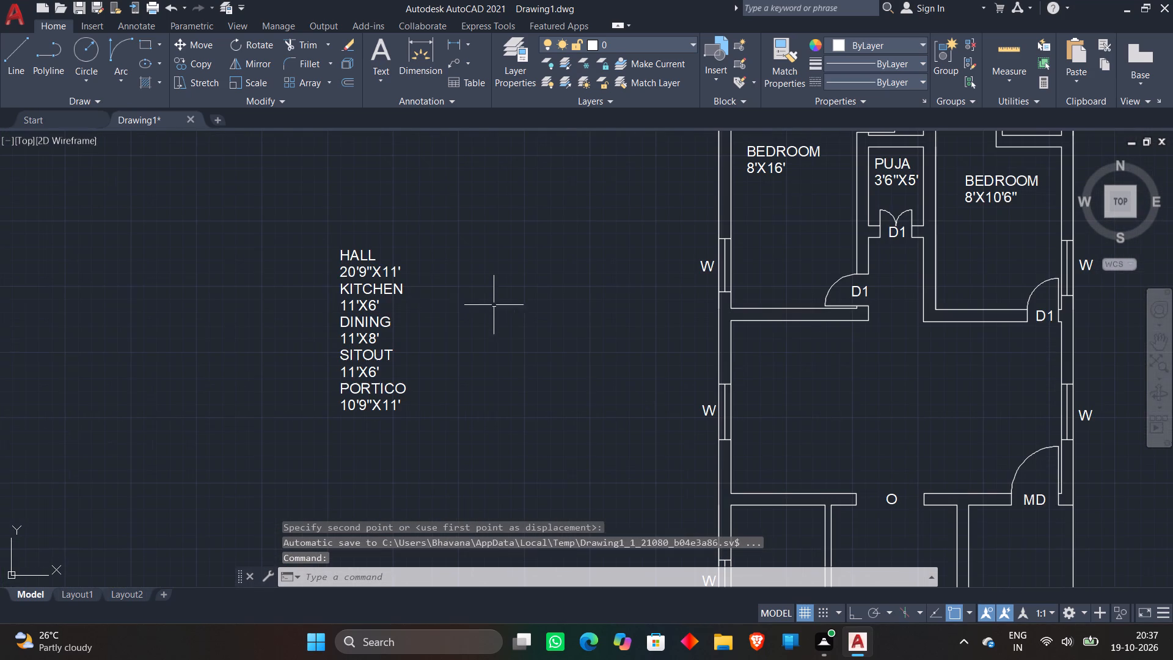
pyautogui.click(354, 257)
pyautogui.click(359, 271)
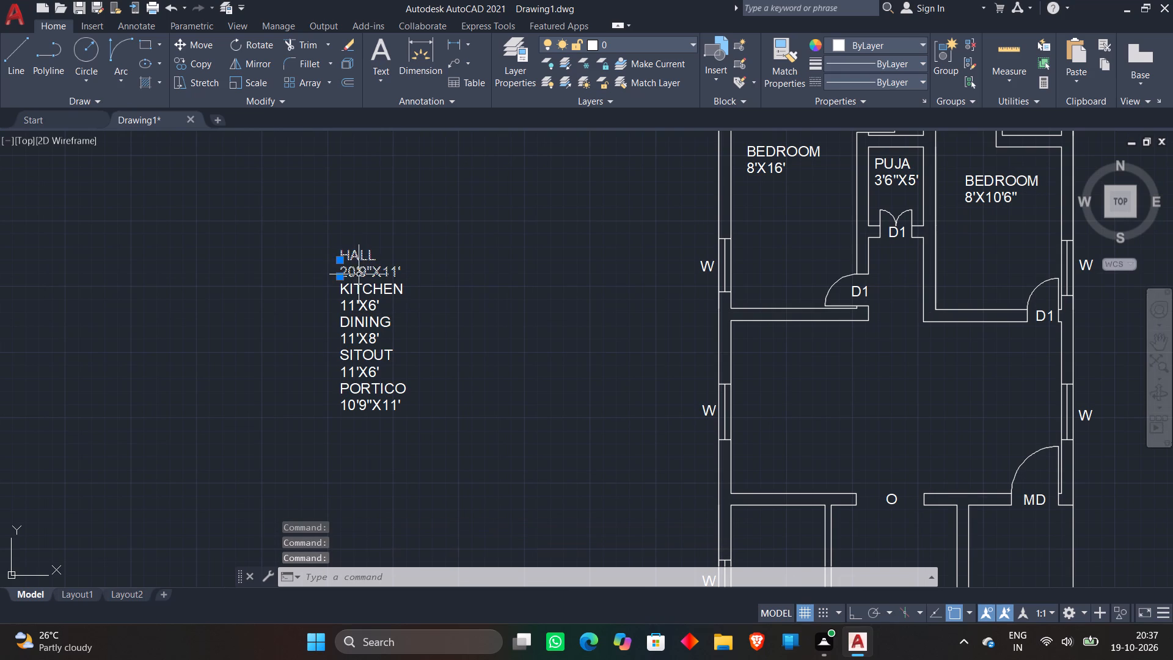
pyautogui.press('m')
pyautogui.press('space')
pyautogui.click(359, 264)
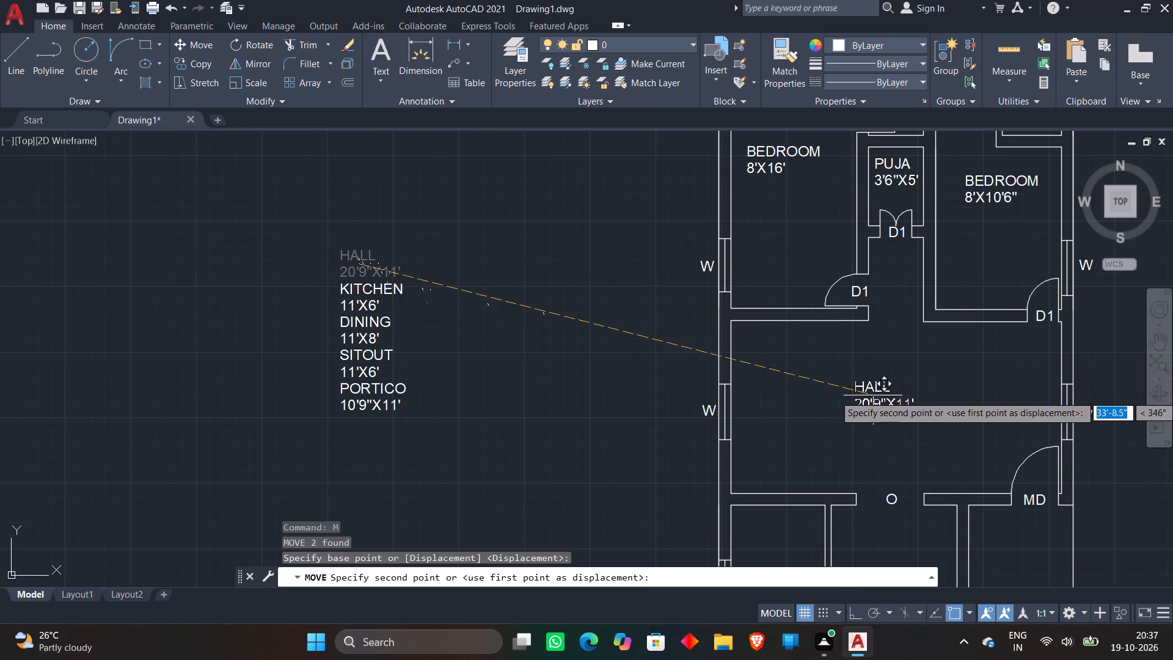
pyautogui.click(882, 393)
# Move the KITCHEN label and its size 11'X6' from the text list into the left-hand room below the hall.
pyautogui.moveTo(801, 368); pyautogui.dragTo(698, 303, button='middle')
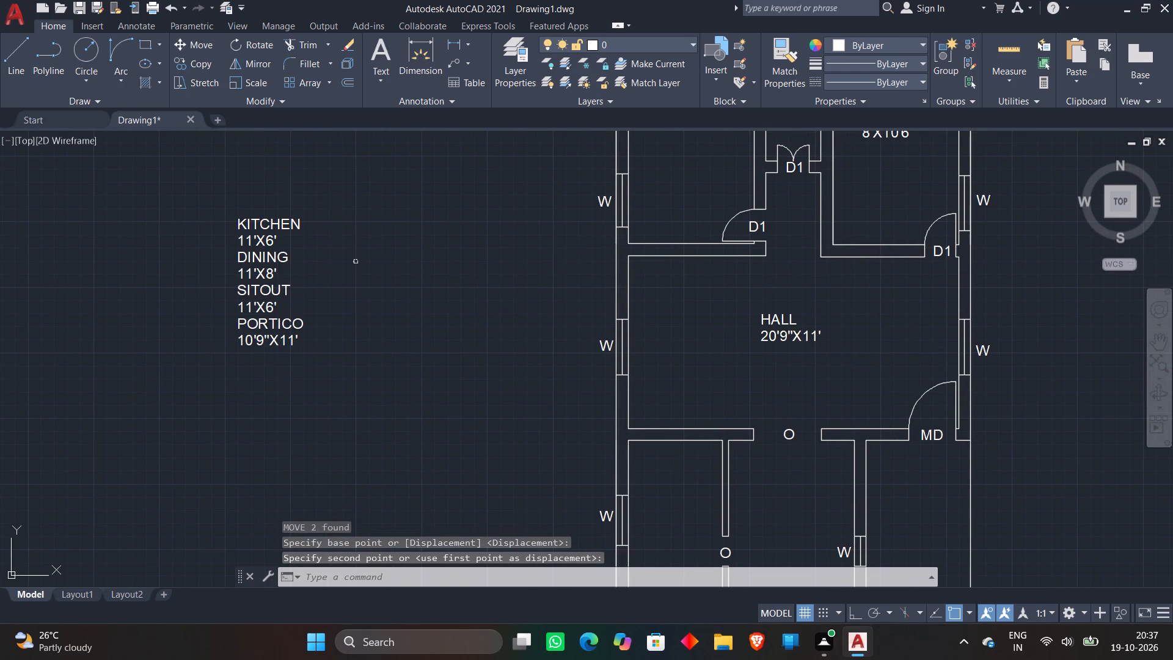
pyautogui.click(253, 218)
pyautogui.click(254, 233)
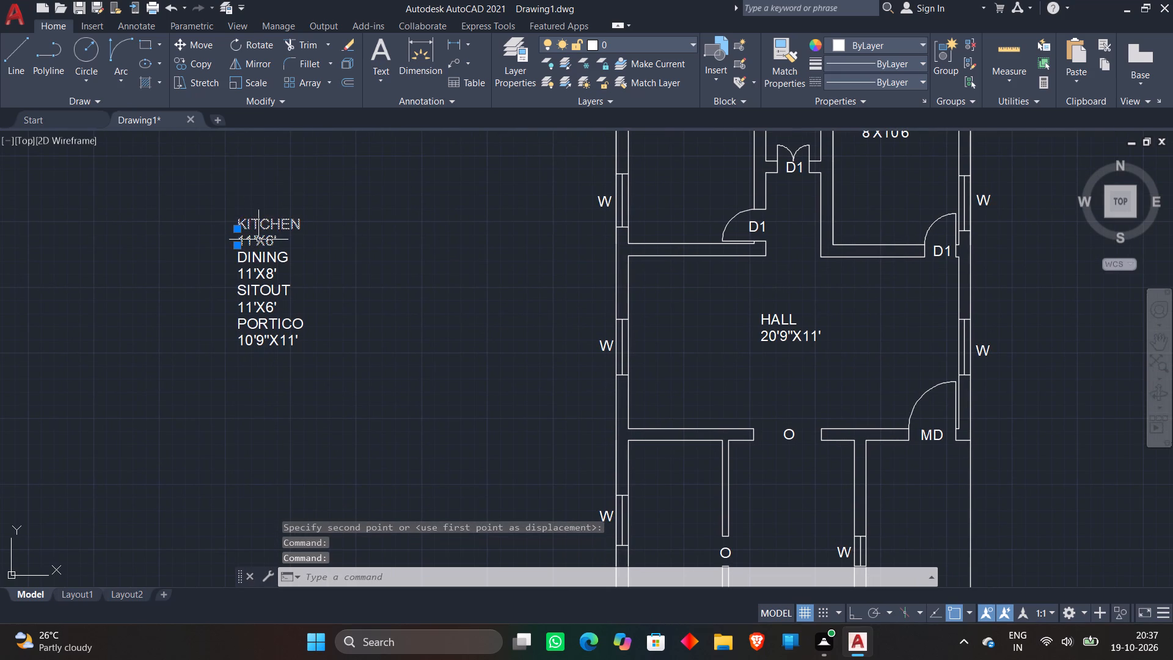
pyautogui.press('m')
pyautogui.press('space')
pyautogui.click(258, 241)
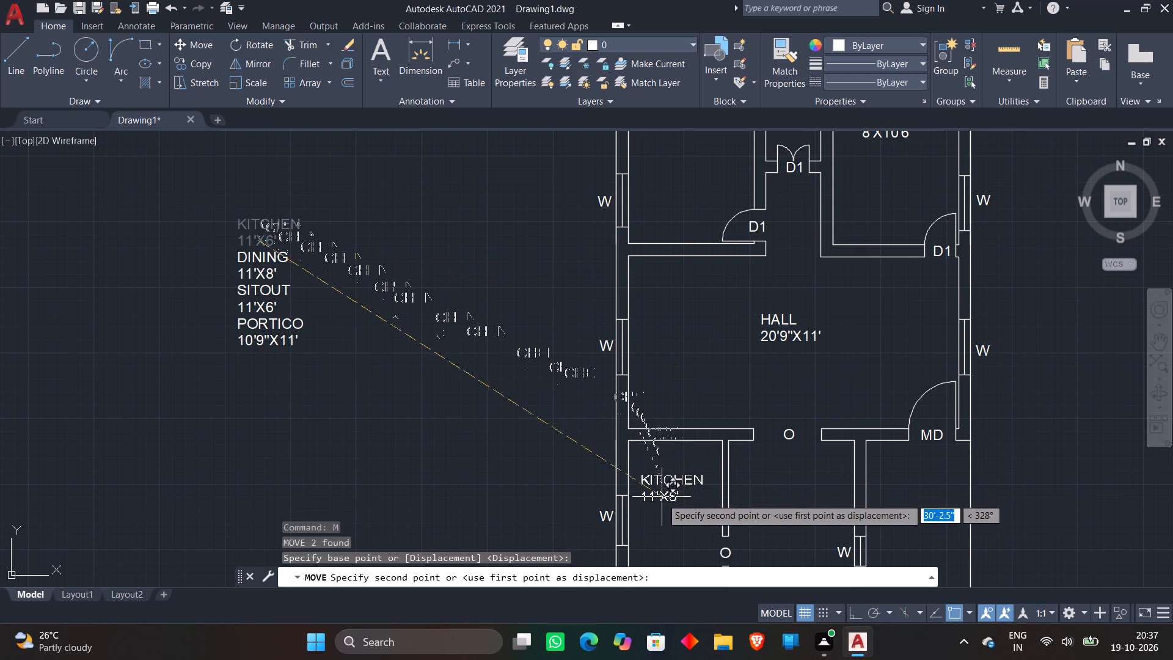
pyautogui.moveTo(662, 504); pyautogui.dragTo(663, 433, button='middle')
pyautogui.click(668, 464)
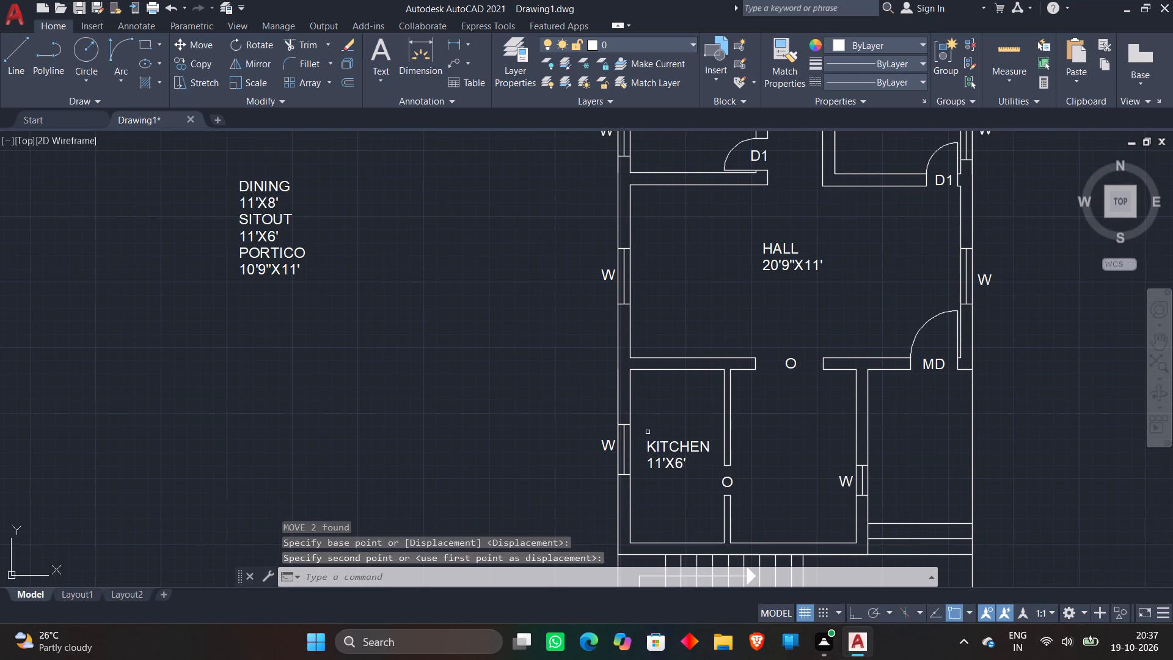
# Move the DINING label and its size 11'X8' from the text list into the room between the kitchen and the main-door space.
pyautogui.click(259, 182)
pyautogui.click(265, 202)
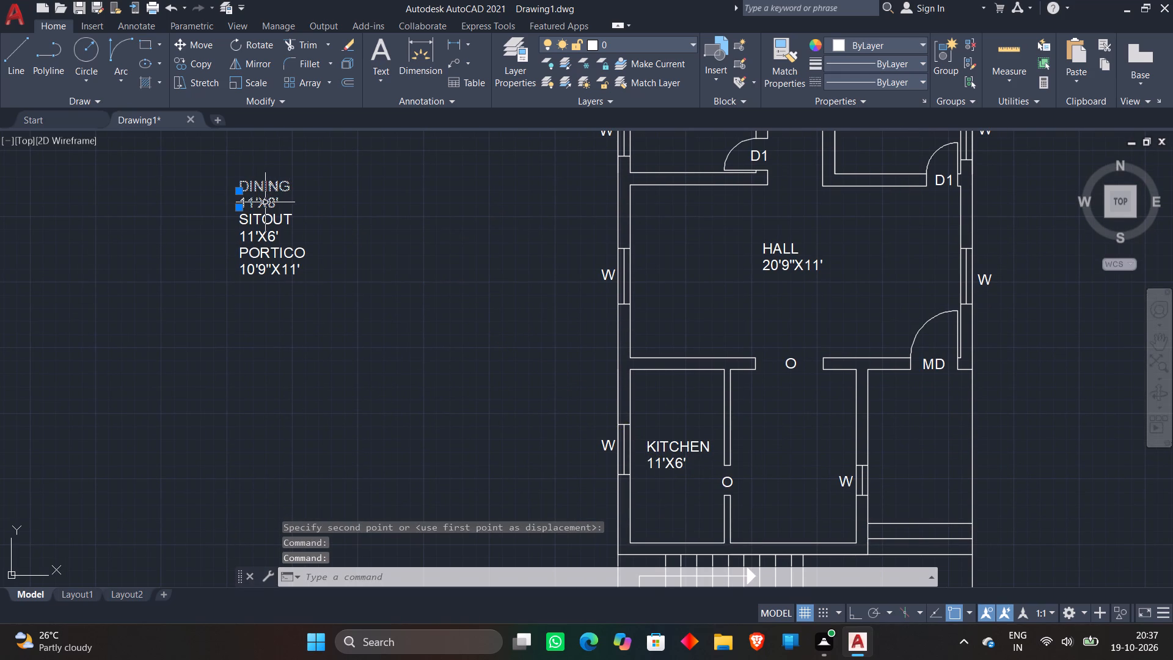
pyautogui.write('M')
pyautogui.press('space')
pyautogui.click(252, 204)
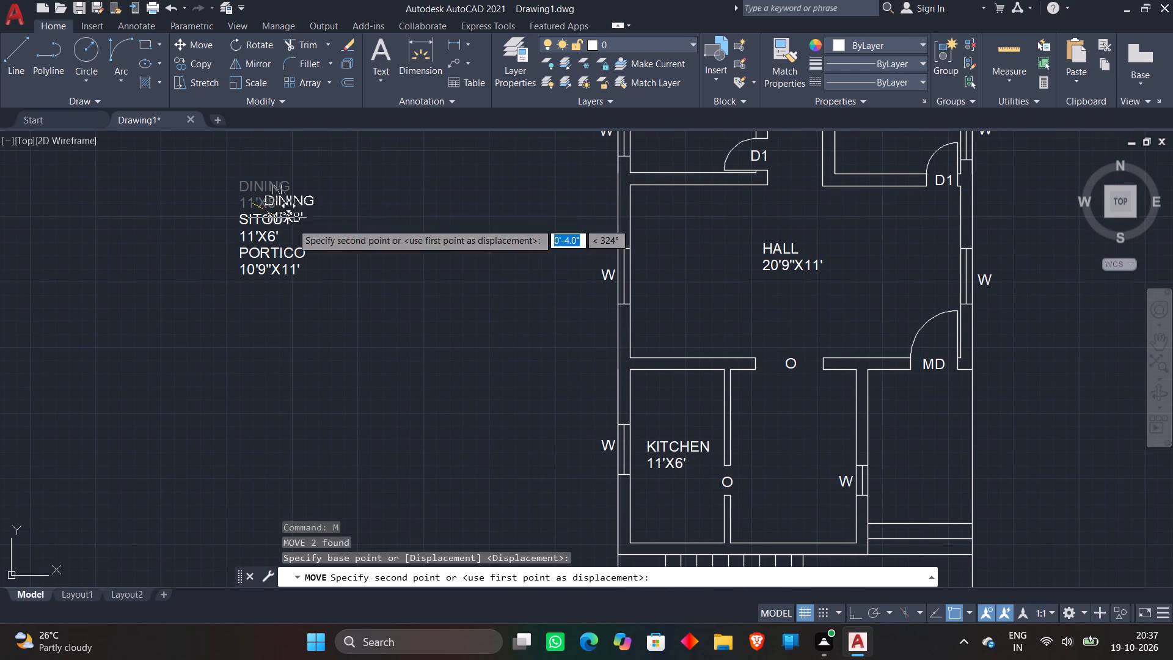
pyautogui.click(784, 461)
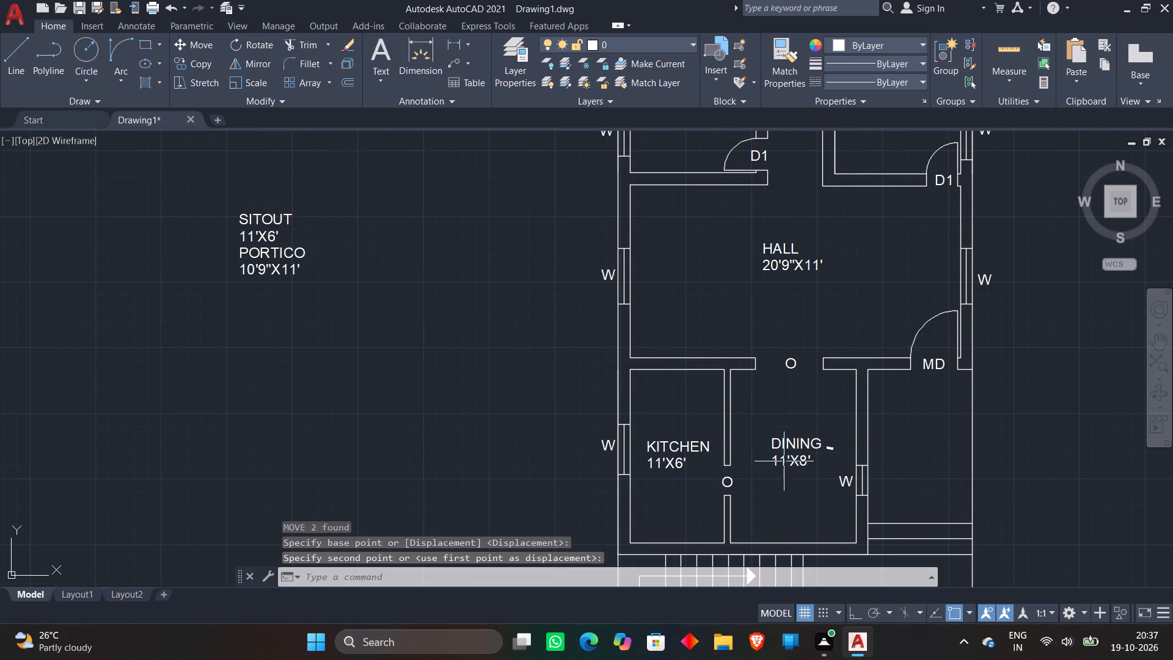
# Move the SITOUT label and its size 11'X6' from the text list into the space below the main door MD.
pyautogui.click(225, 201)
pyautogui.click(359, 241)
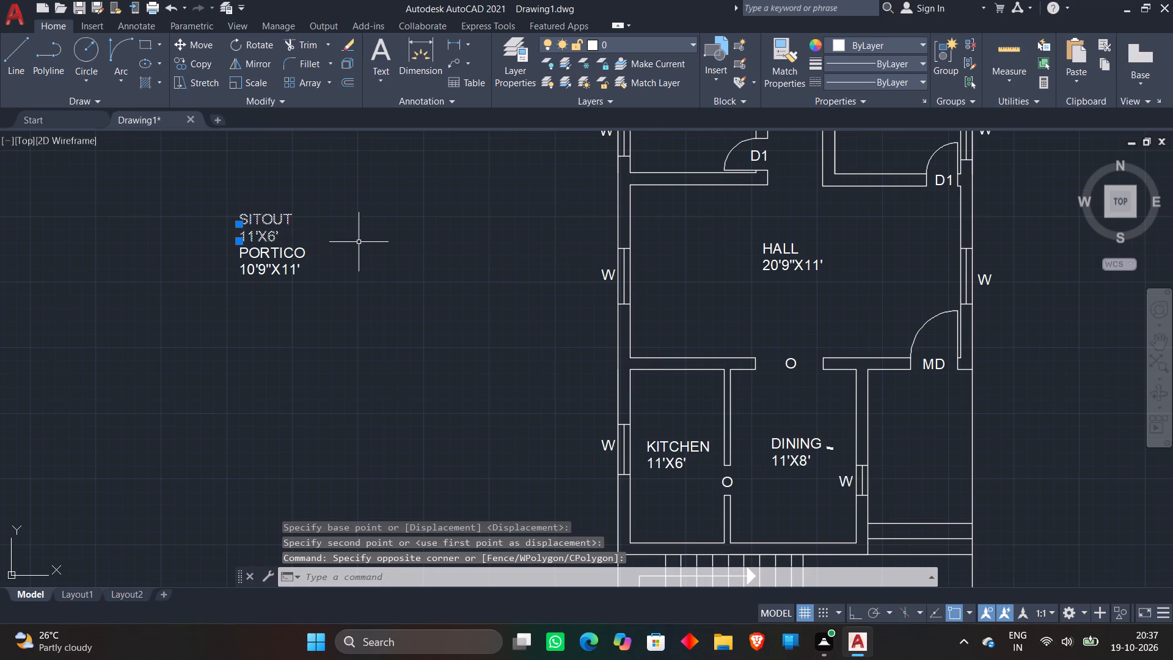
pyautogui.press('m')
pyautogui.press('space')
pyautogui.click(271, 238)
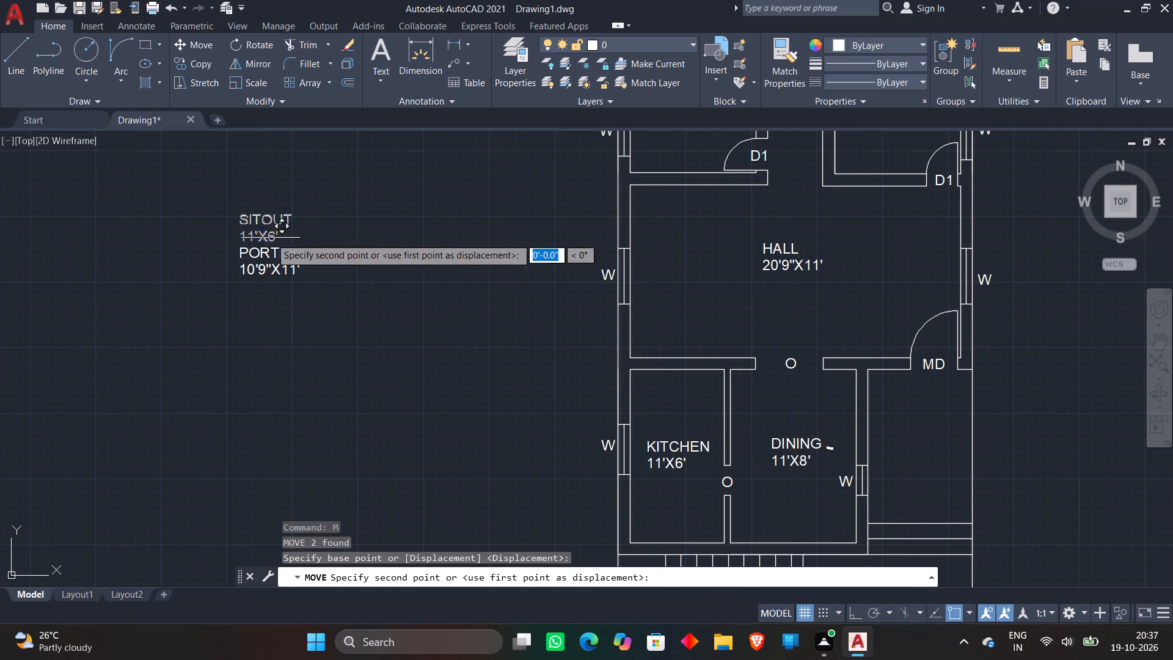
pyautogui.click(929, 464)
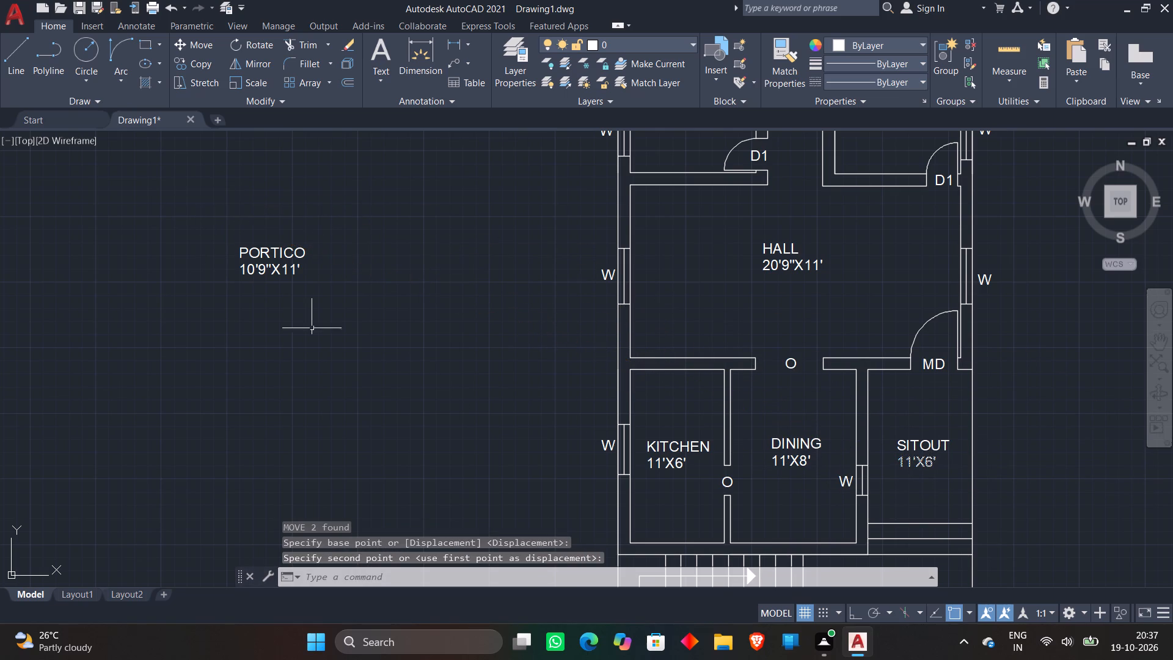
# Move the PORTICO label and its size 10'9"X11' from the text list into the space beside the staircase, below the sitout.
pyautogui.click(196, 177)
pyautogui.click(418, 317)
pyautogui.press('m')
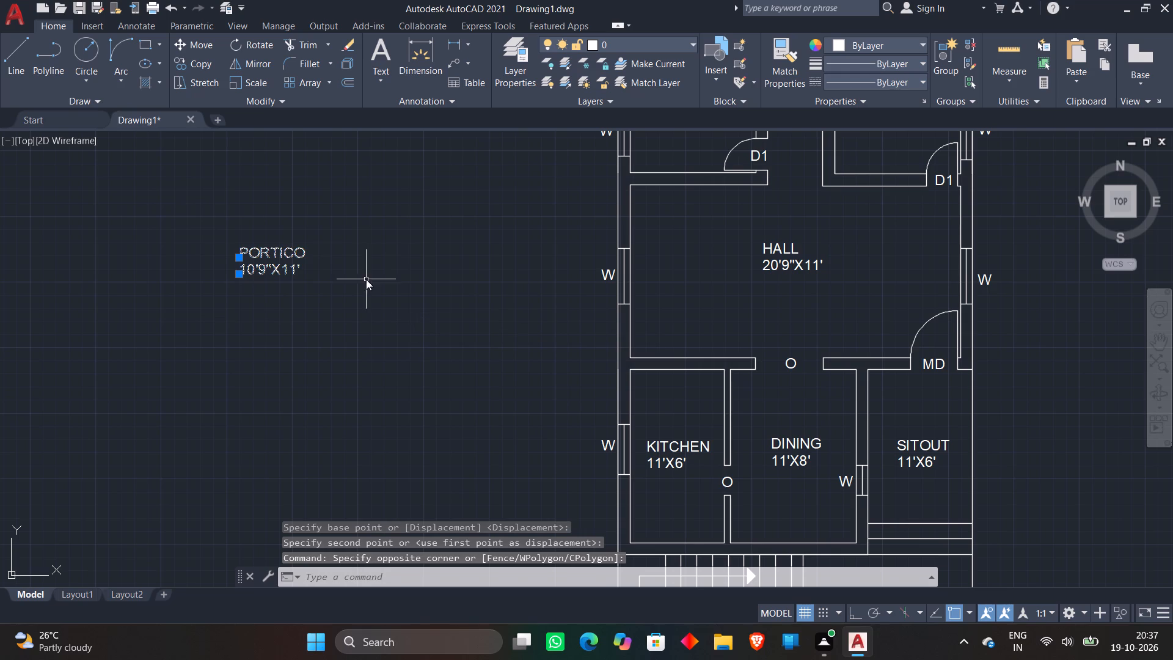
pyautogui.press('space')
pyautogui.click(248, 249)
pyautogui.scroll(-3, 392, 342)
pyautogui.scroll(4, 548, 431)
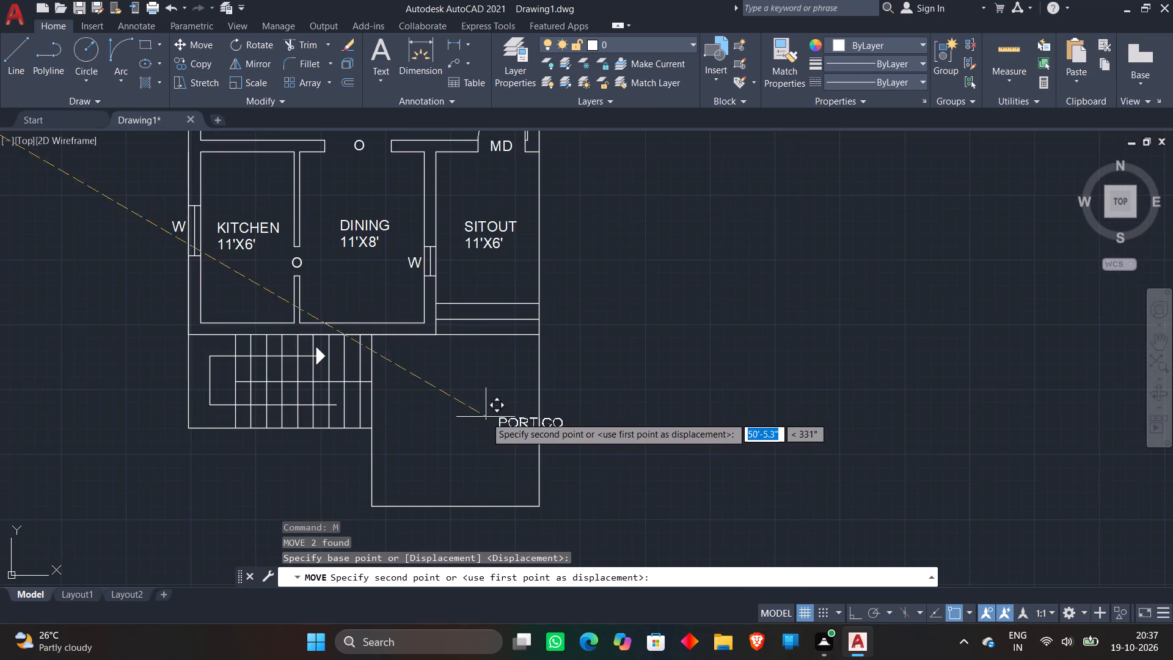
pyautogui.click(447, 409)
pyautogui.scroll(-1, 583, 389)
pyautogui.scroll(-3, 594, 336)
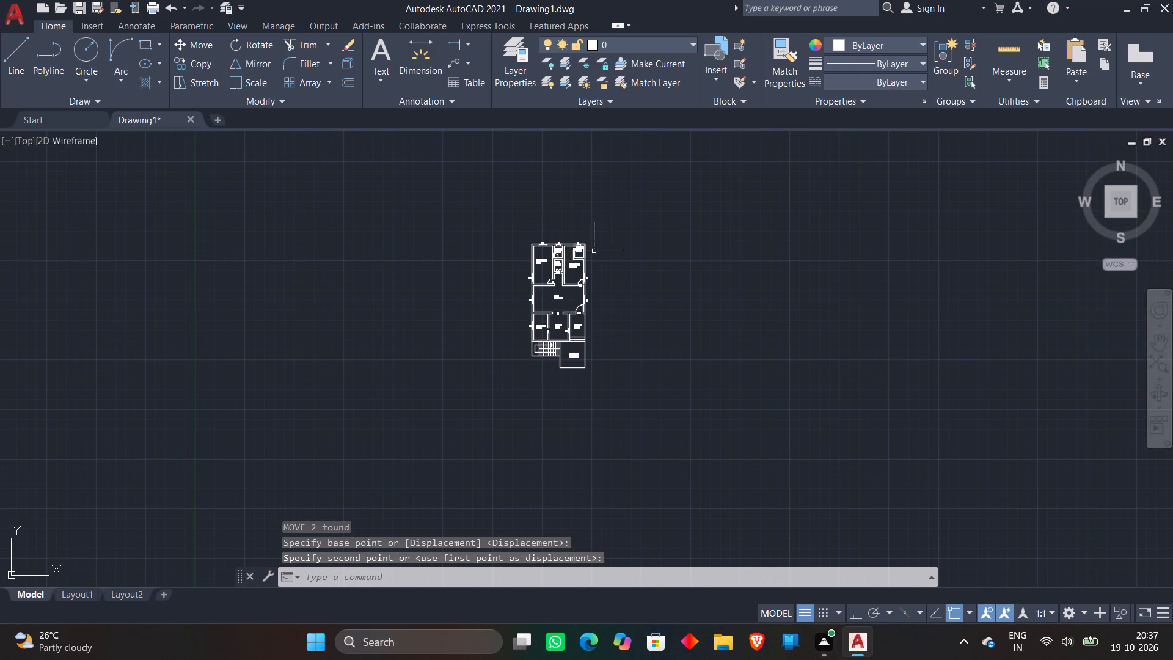
# Insert the Bed - Queen block from the DesignCenter's Home - Space Planner.dwg at scale 1 into the empty area beside the floor plan.
pyautogui.write('DC')
pyautogui.press('space')
pyautogui.doubleClick(286, 224)
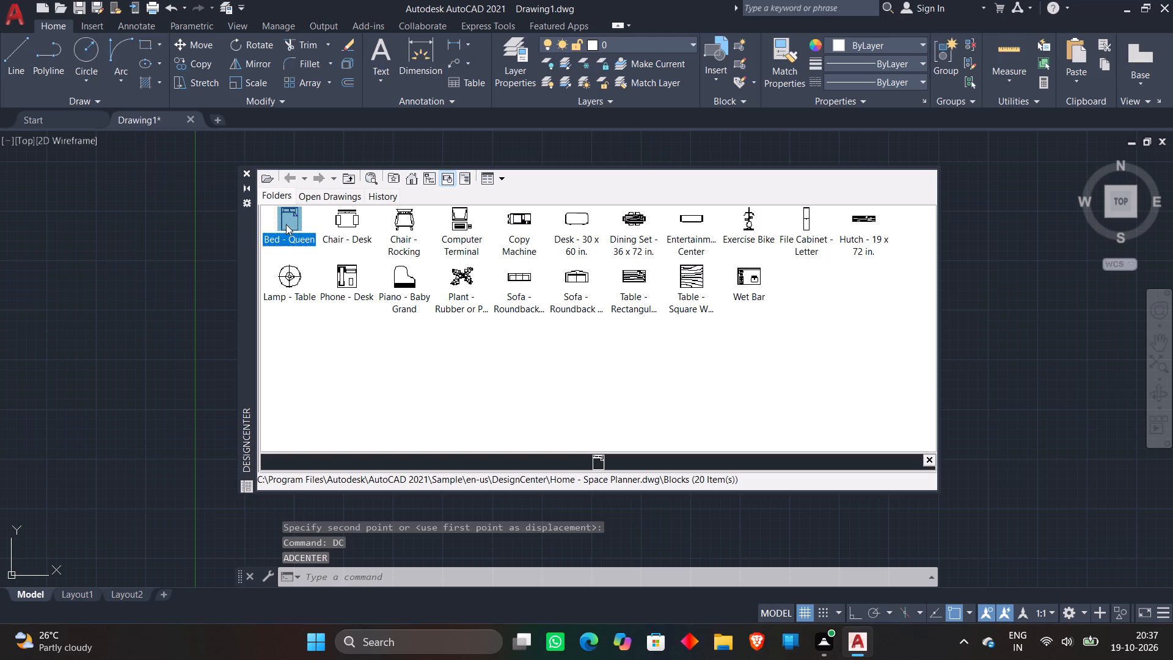
pyautogui.click(675, 416)
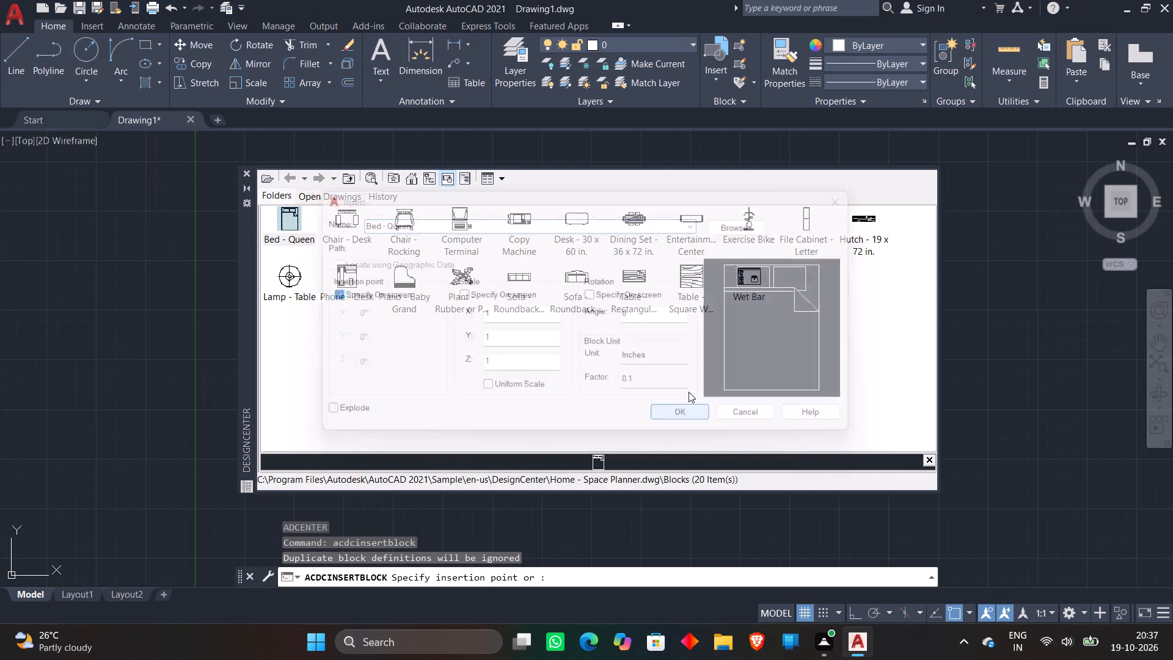
pyautogui.click(960, 256)
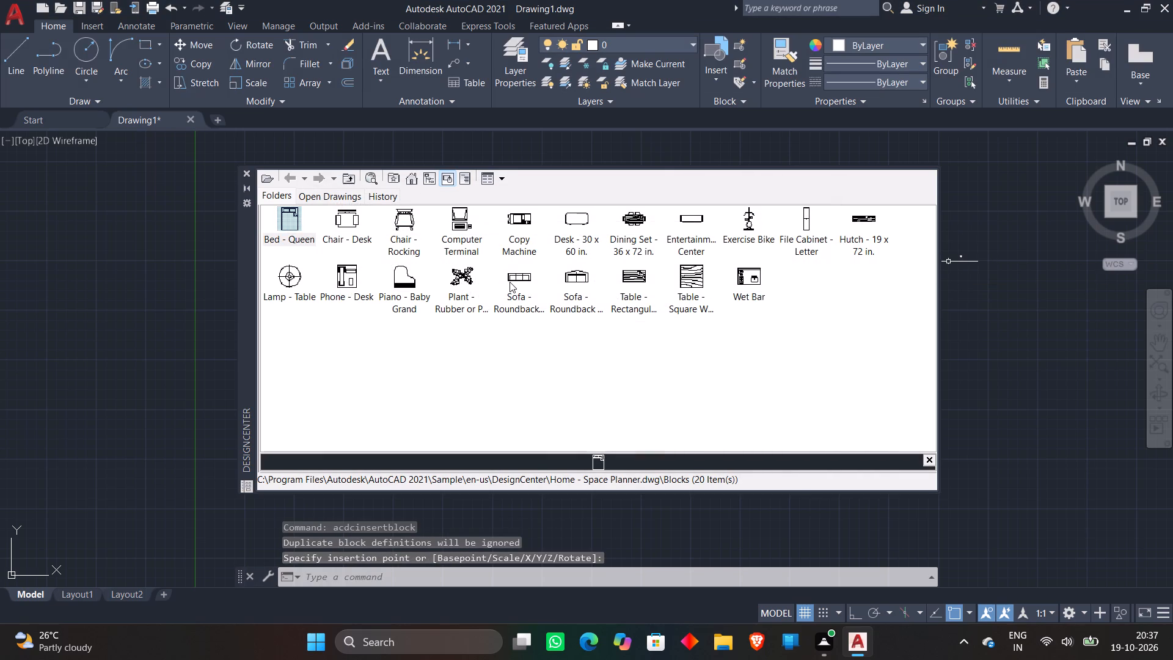
# Insert the Sofa - Roundback 7 ft. block and the other, smaller roundback sofa block into the empty area near the bed.
pyautogui.doubleClick(510, 282)
pyautogui.click(666, 411)
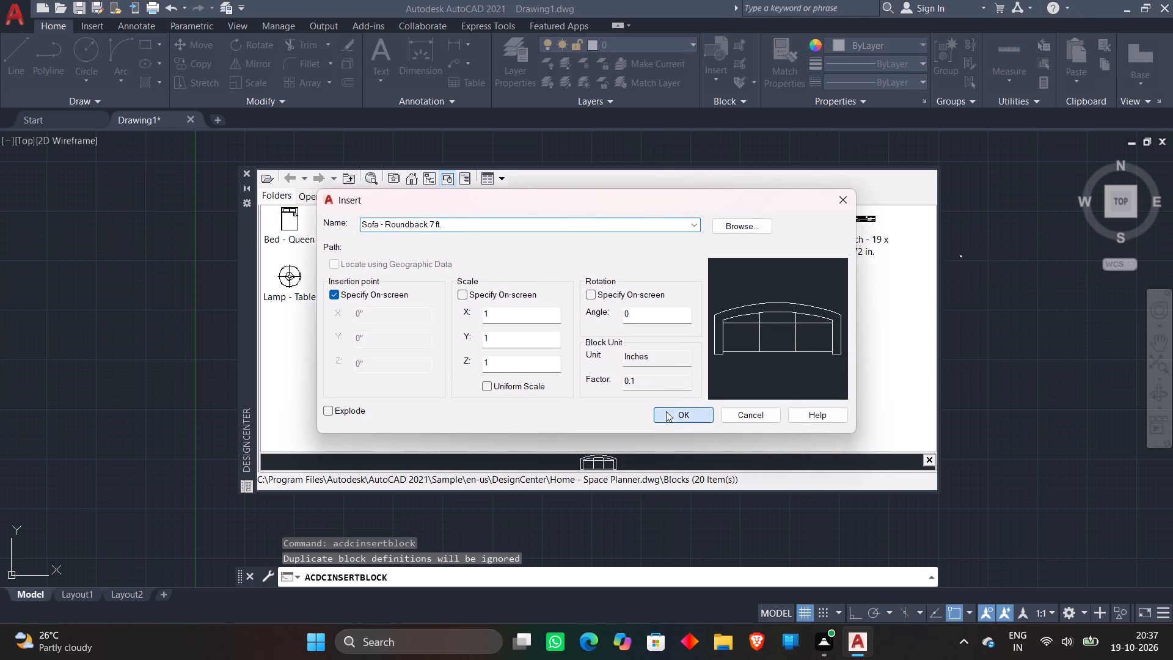
pyautogui.click(981, 260)
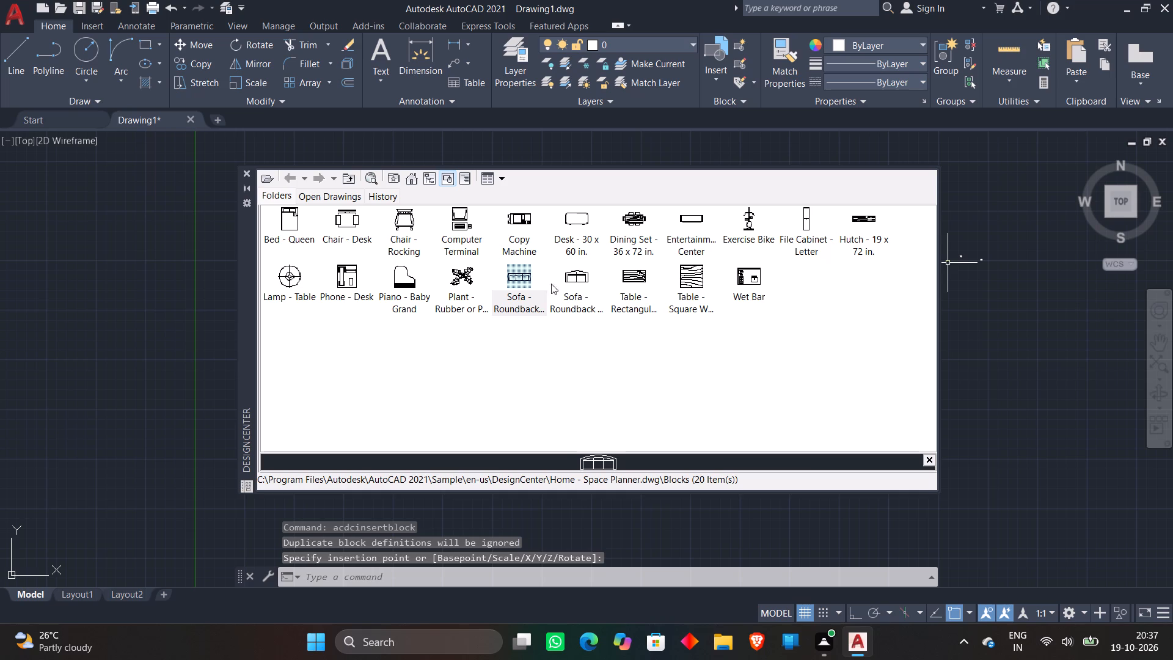
pyautogui.doubleClick(571, 282)
pyautogui.click(687, 412)
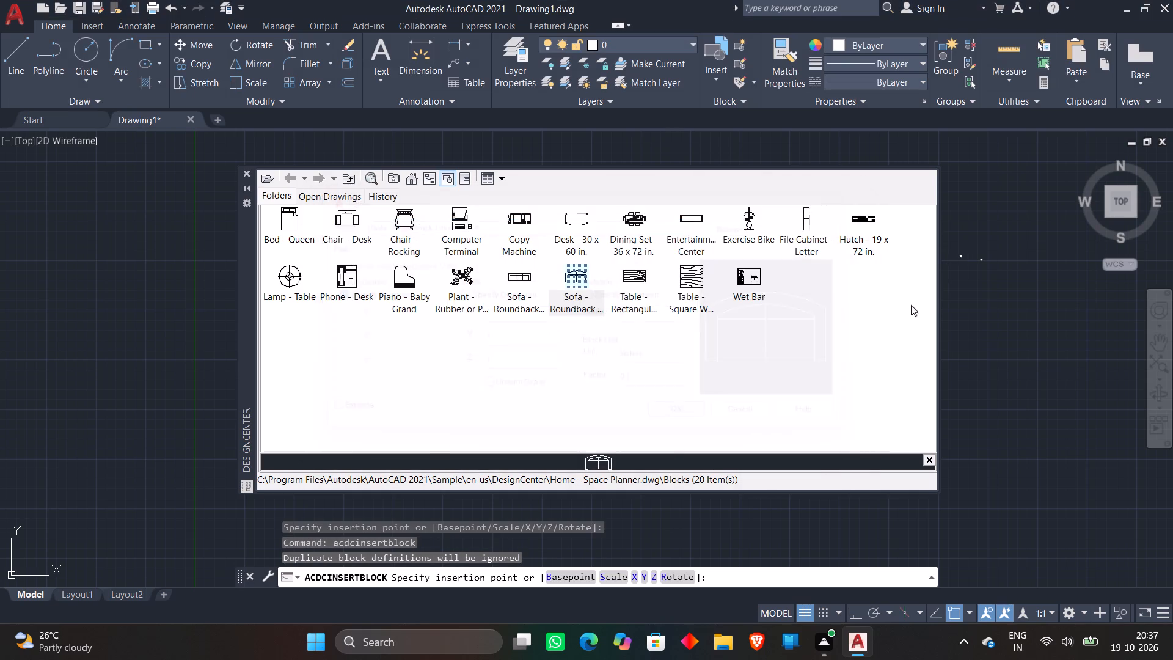
pyautogui.click(976, 240)
# Insert the rectangular table block and the Dining Set - 36 x 72 in. block into the empty area near the sofas.
pyautogui.doubleClick(623, 278)
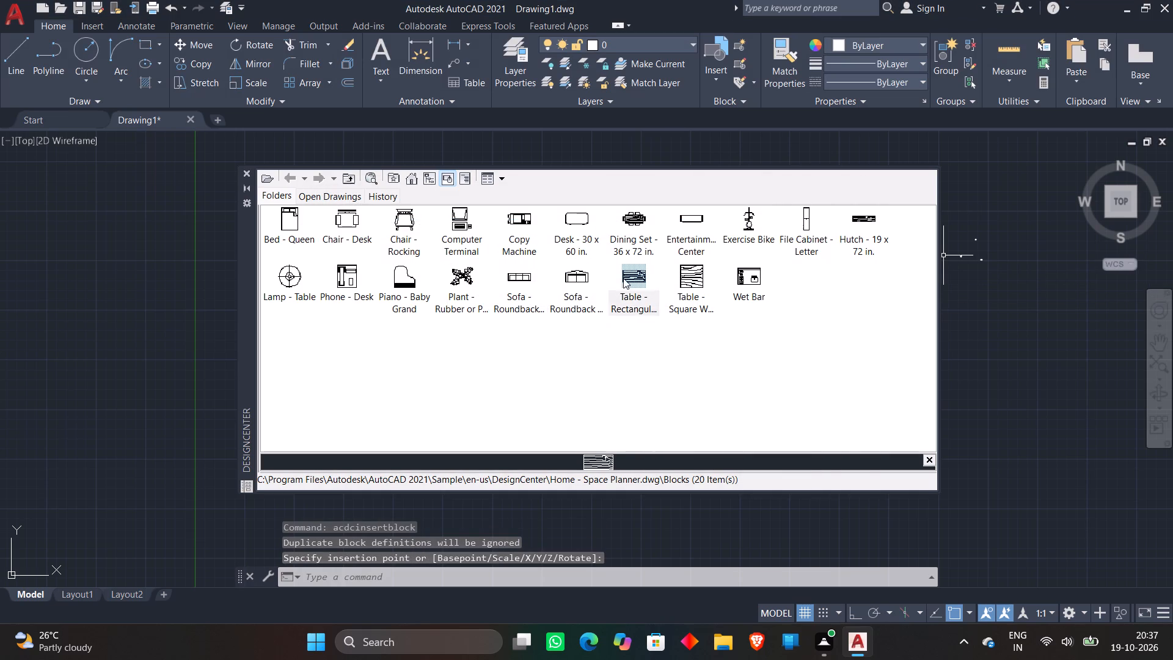
pyautogui.click(670, 414)
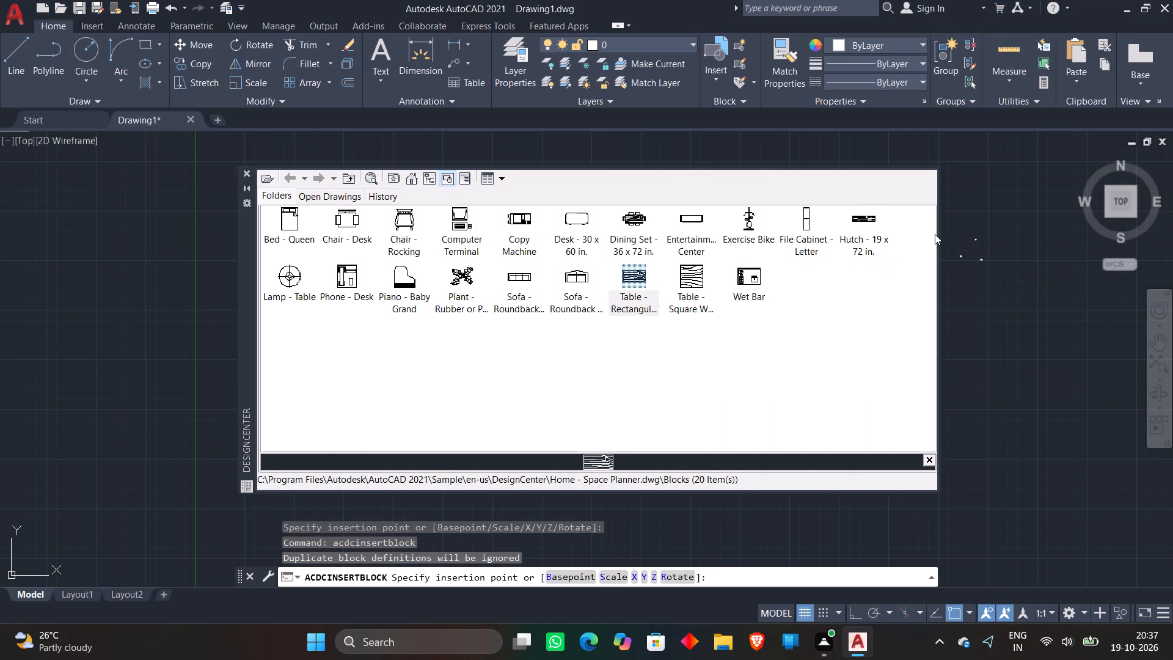
pyautogui.click(954, 218)
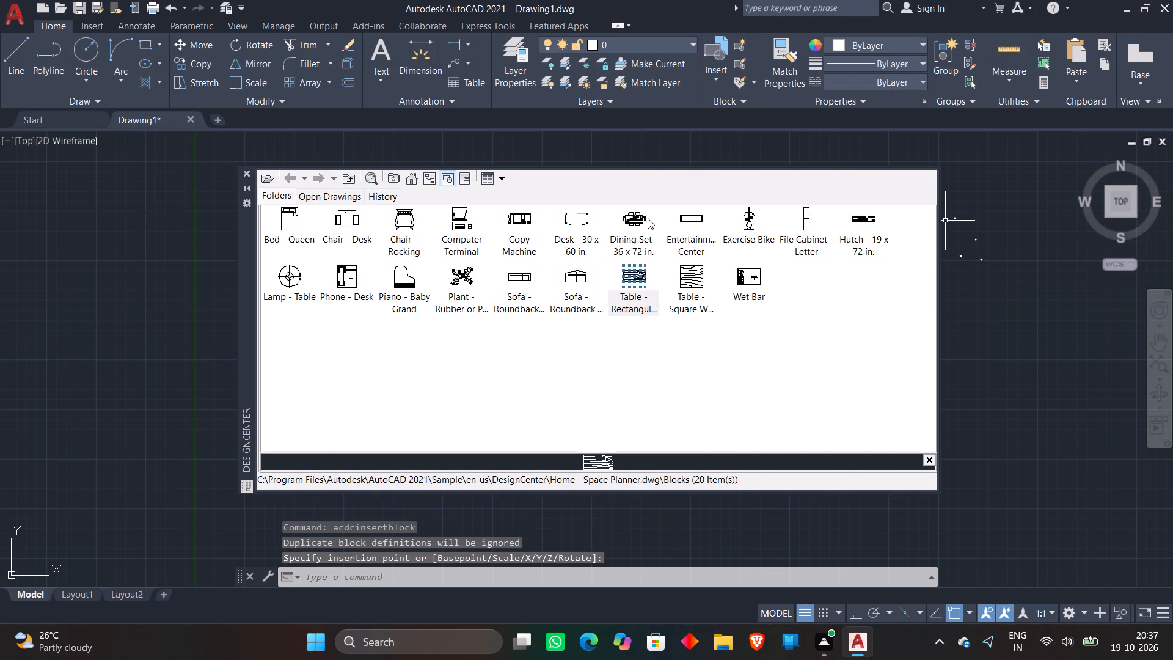
pyautogui.doubleClick(639, 218)
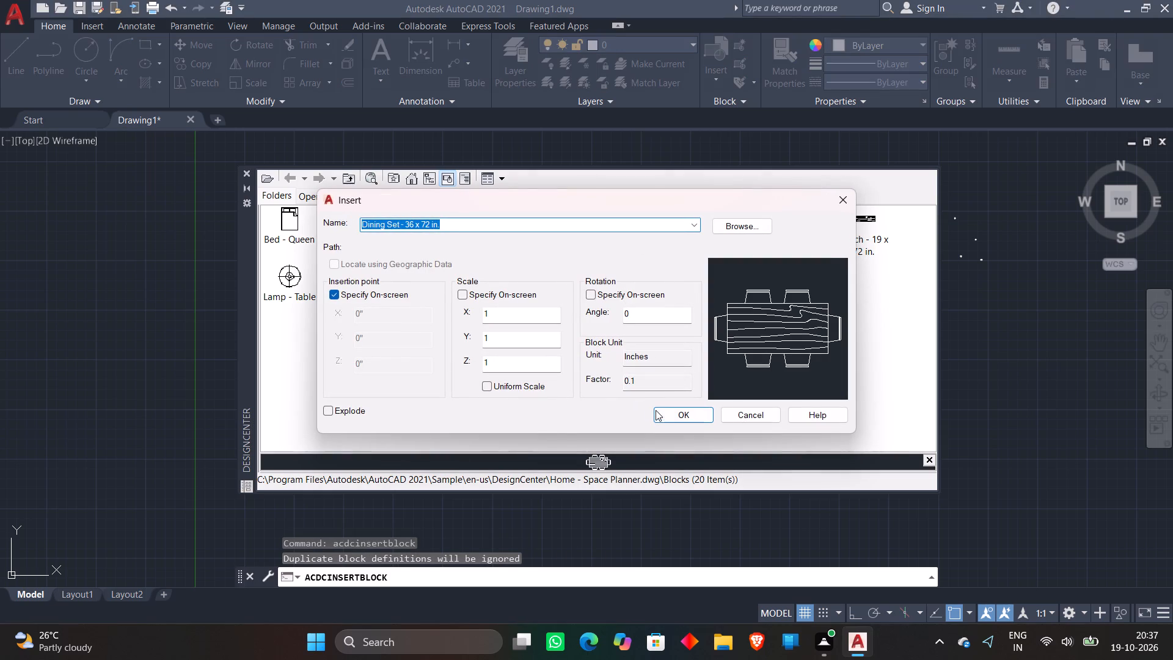
pyautogui.click(666, 412)
pyautogui.click(998, 232)
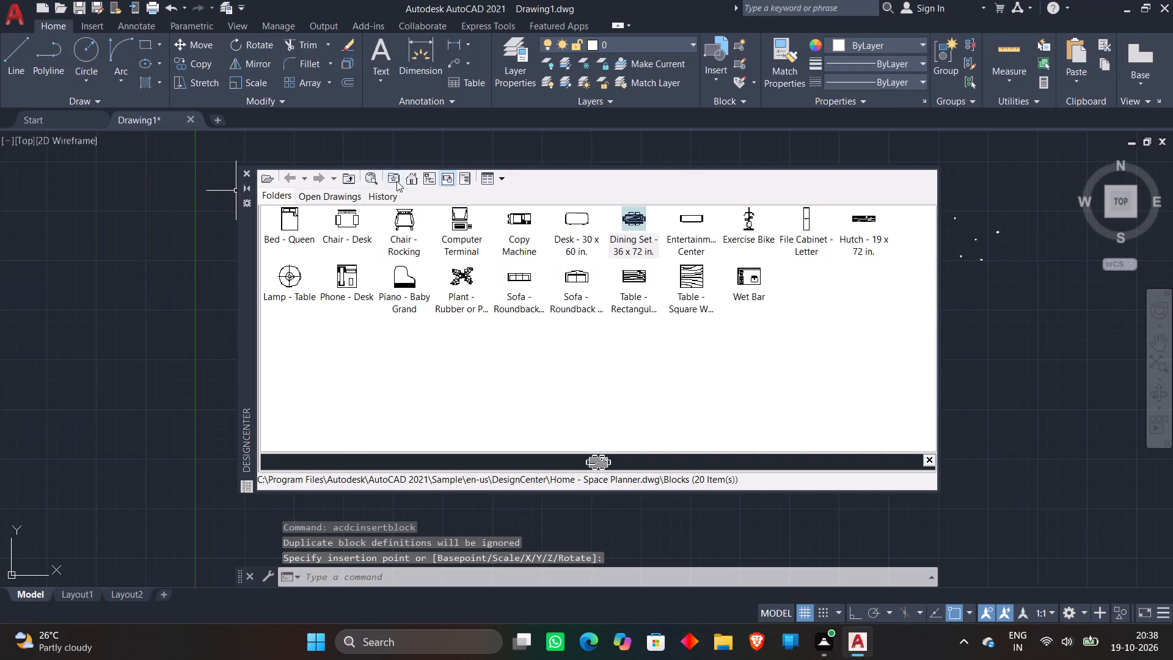
# Insert the Toilet - top block from the sample House Designer.dwg near the other furniture blocks beside the plan.
pyautogui.click(414, 180)
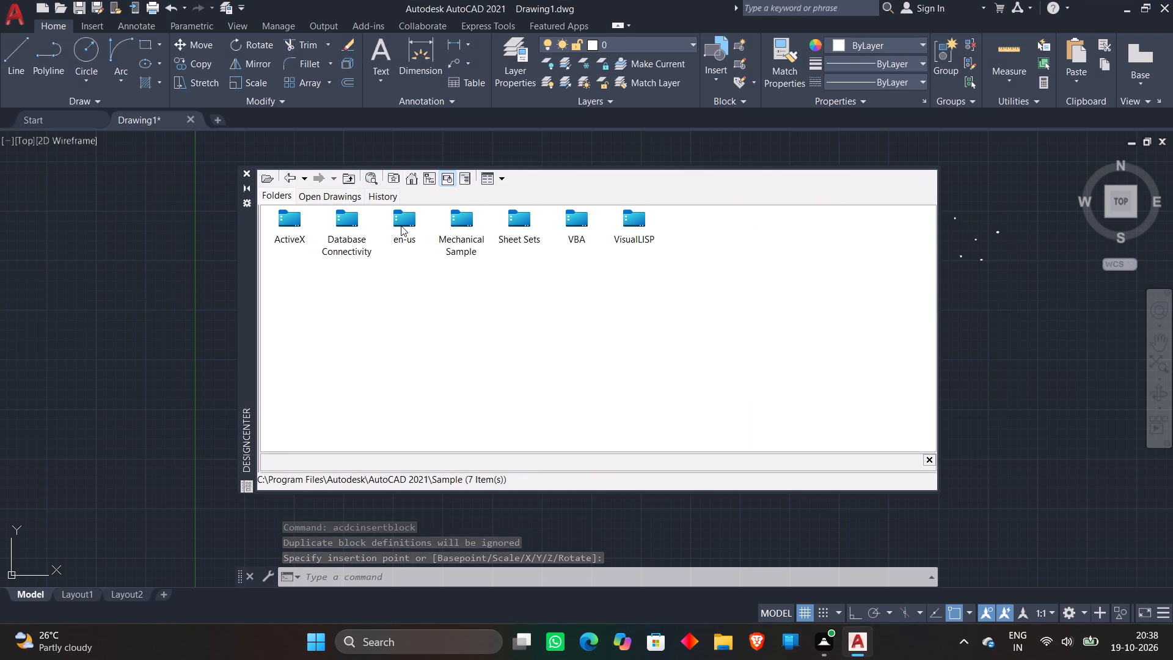
pyautogui.doubleClick(398, 222)
pyautogui.doubleClick(298, 222)
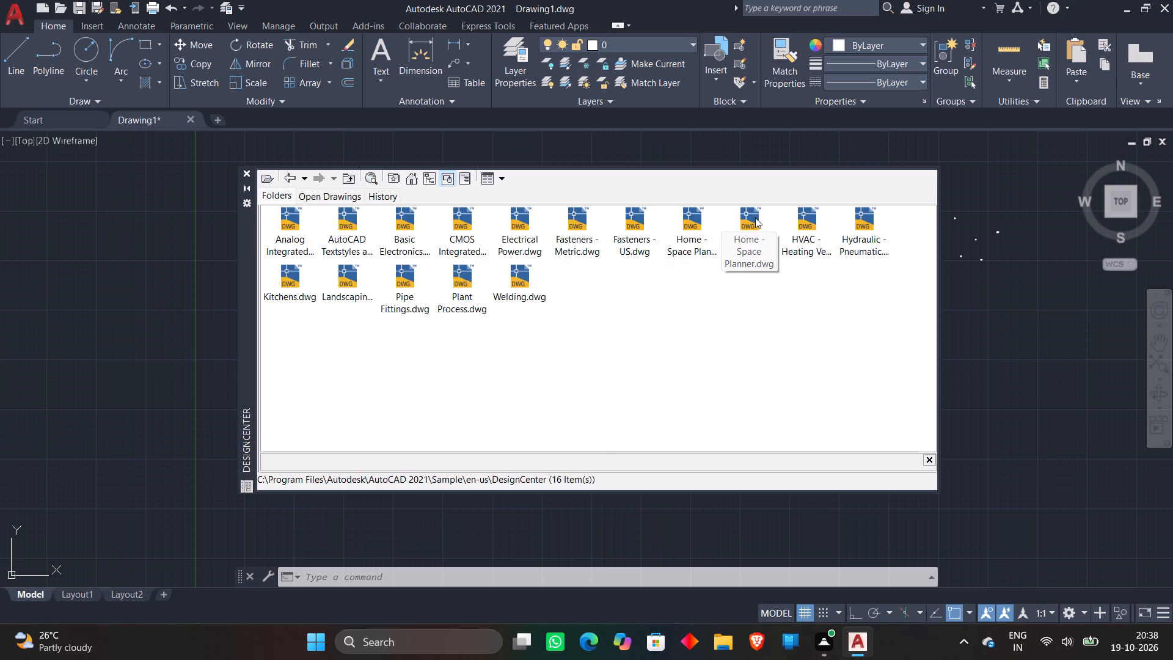
pyautogui.doubleClick(752, 219)
pyautogui.doubleClick(287, 222)
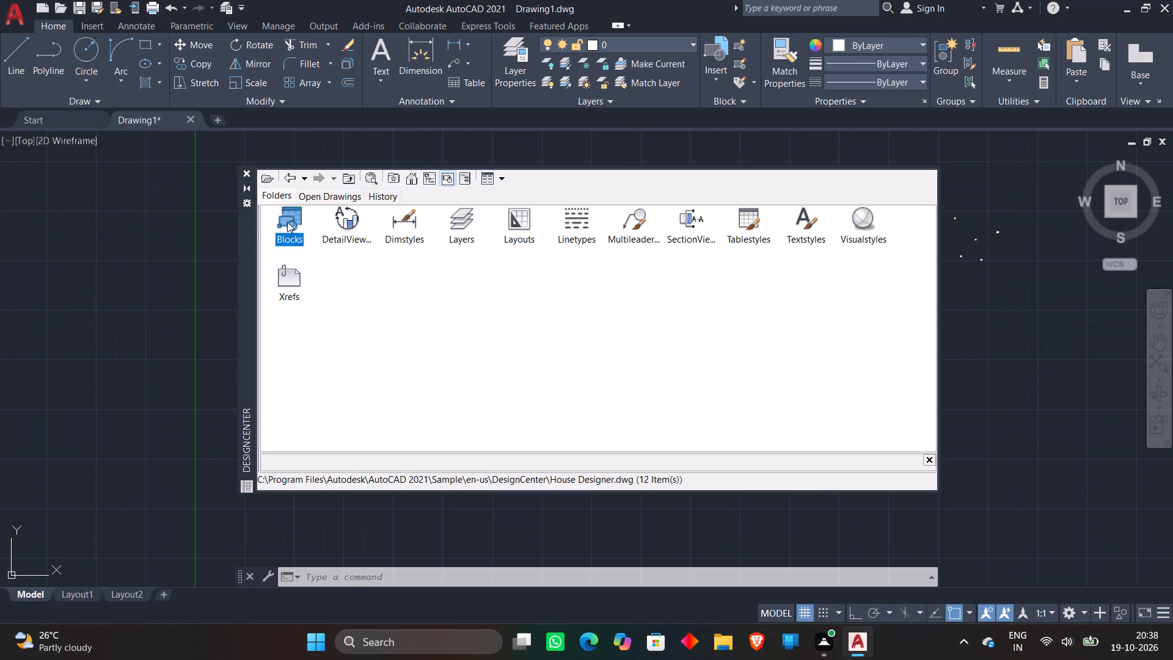
pyautogui.doubleClick(575, 279)
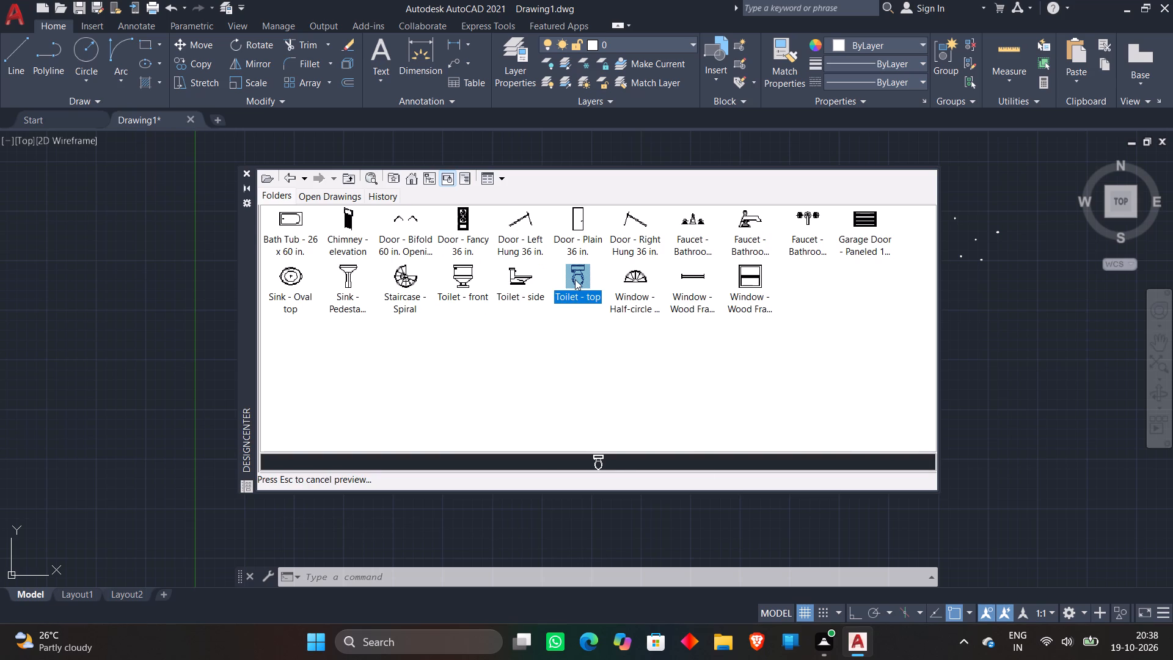
pyautogui.click(678, 414)
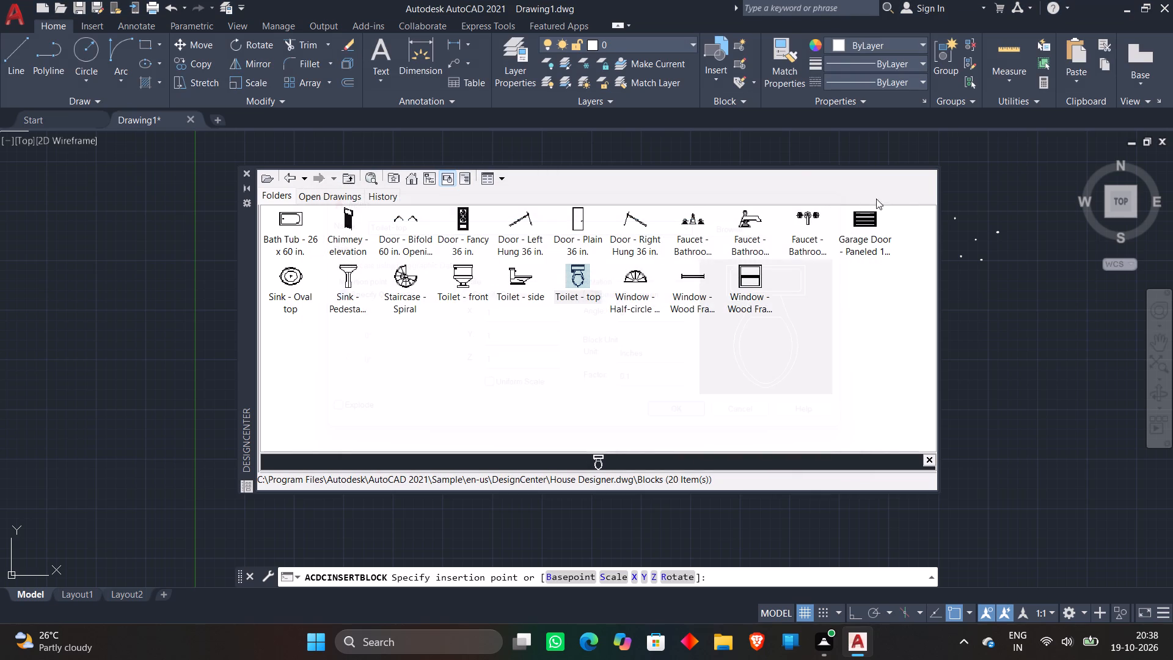
pyautogui.click(970, 200)
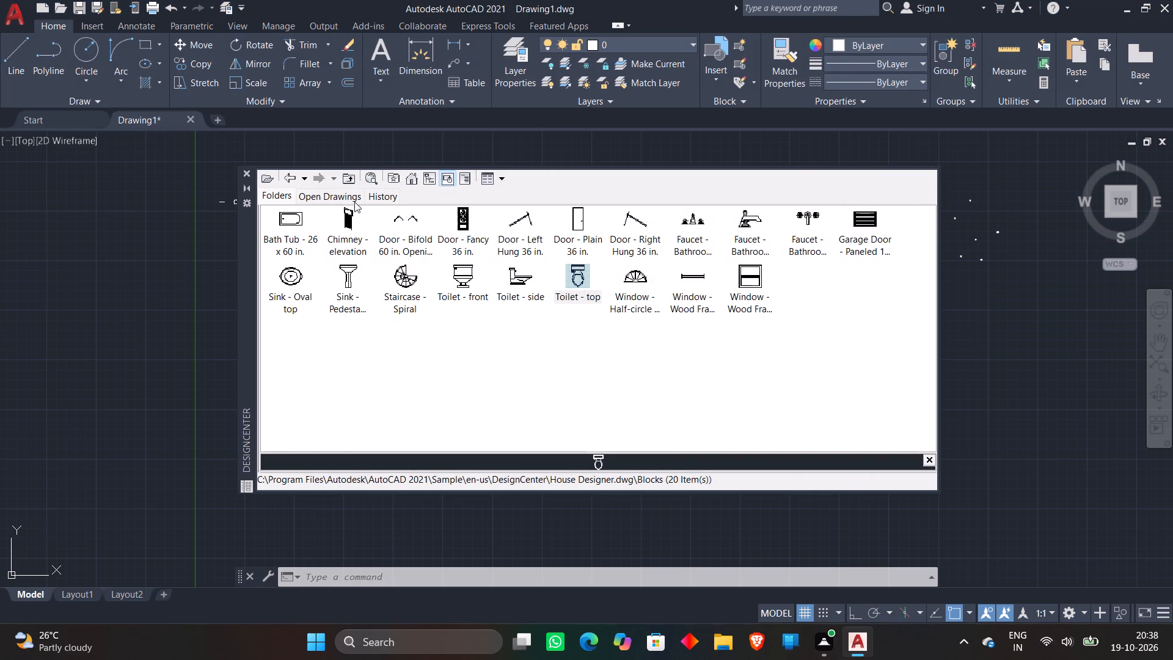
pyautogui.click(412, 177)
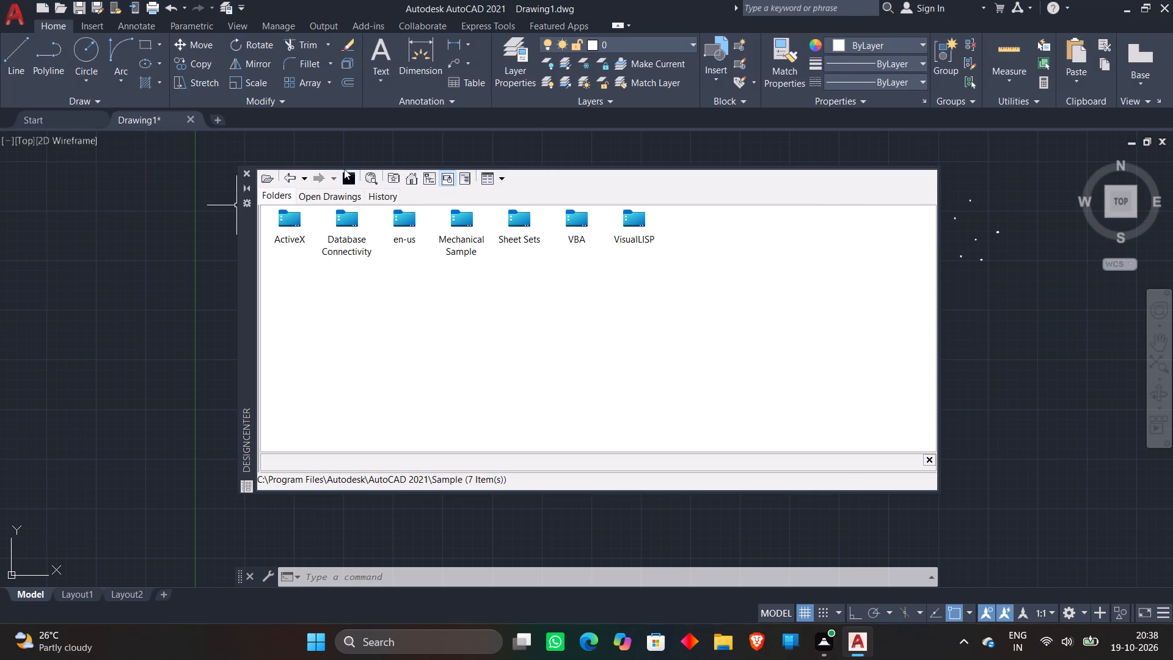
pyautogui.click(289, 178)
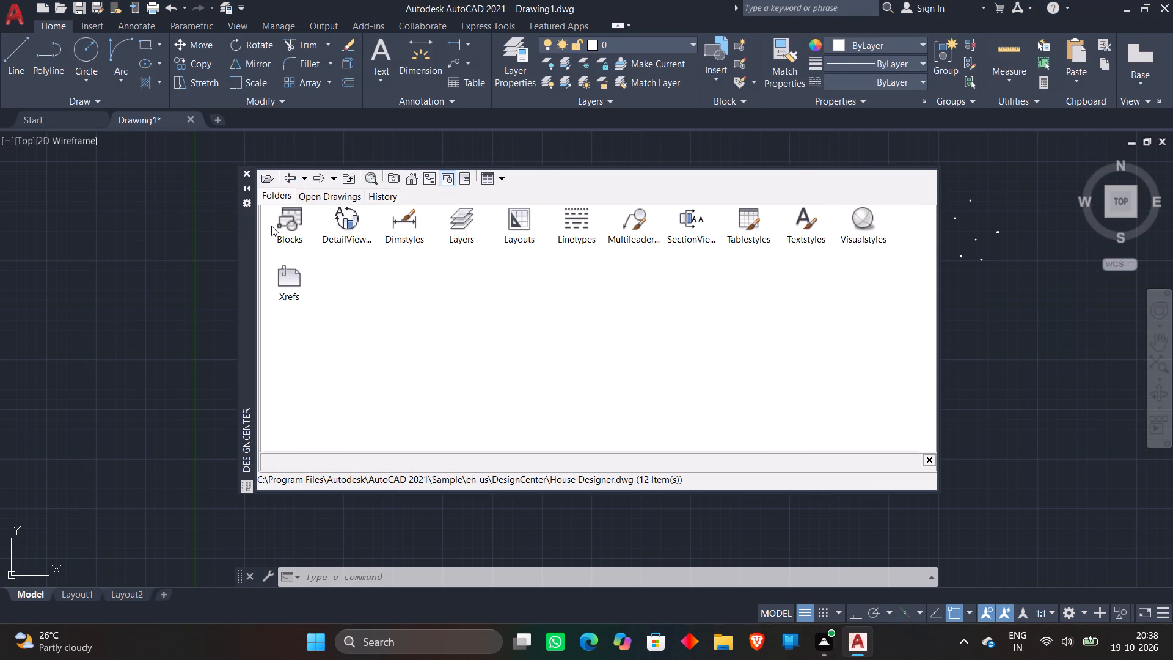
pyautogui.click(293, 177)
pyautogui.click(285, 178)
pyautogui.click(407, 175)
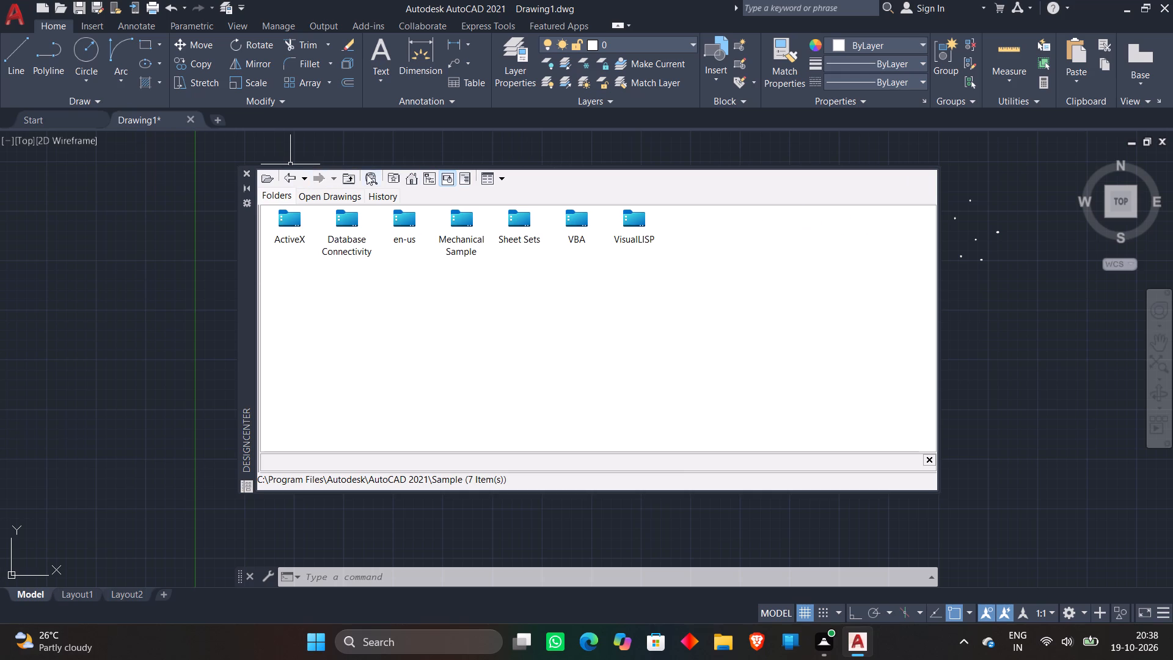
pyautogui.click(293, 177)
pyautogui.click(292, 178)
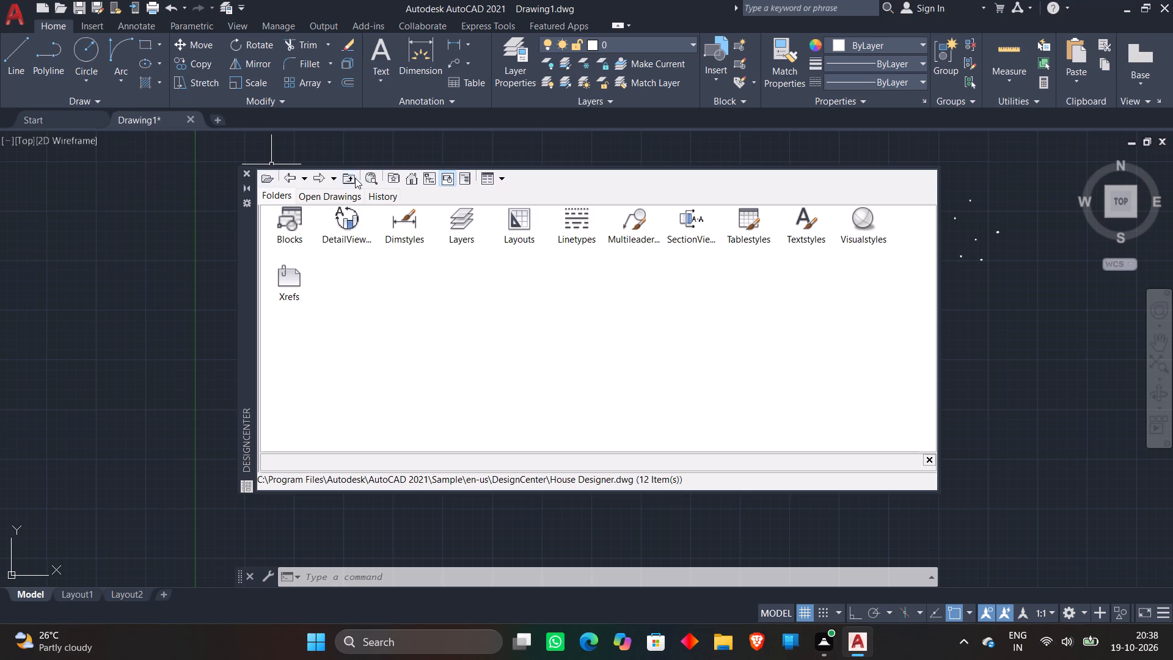
# Insert the Range-Oven - 30 in top block from the sample Kitchens.dwg near the other inserted blocks beside the plan.
pyautogui.click(415, 179)
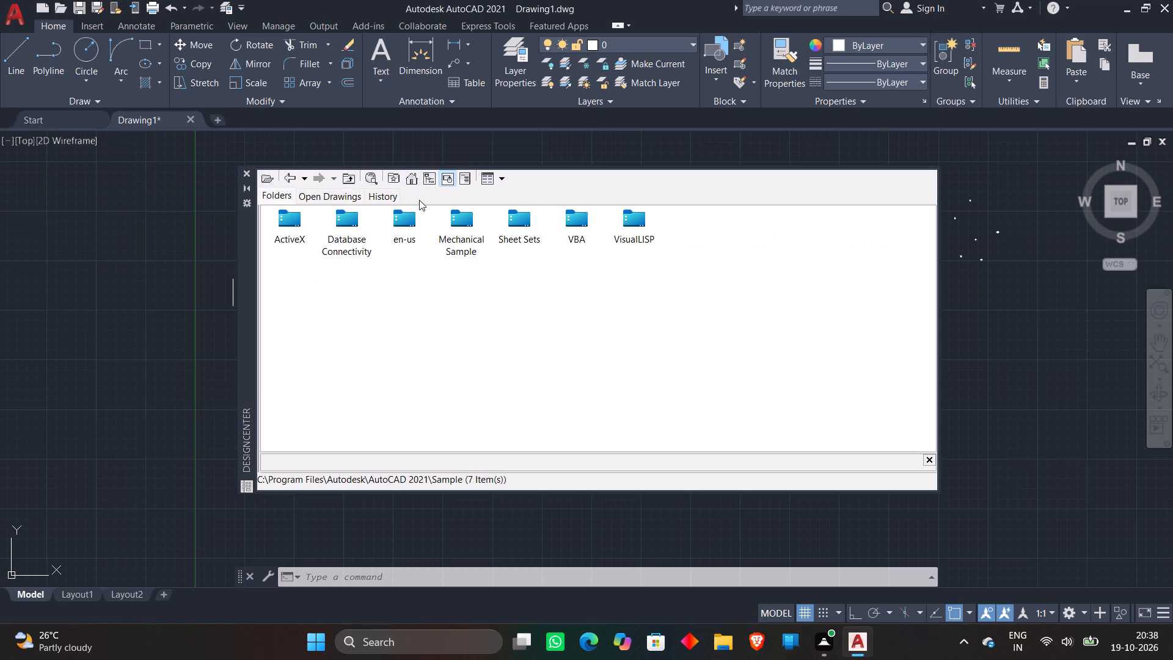
pyautogui.doubleClick(399, 219)
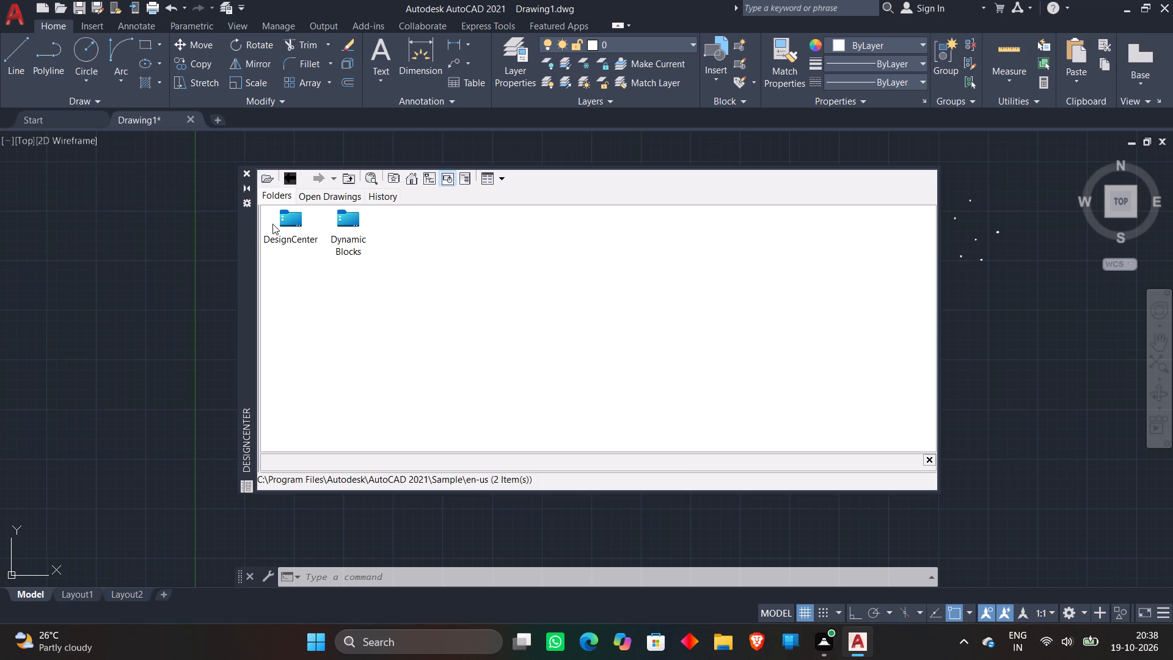
pyautogui.doubleClick(283, 219)
pyautogui.doubleClick(285, 273)
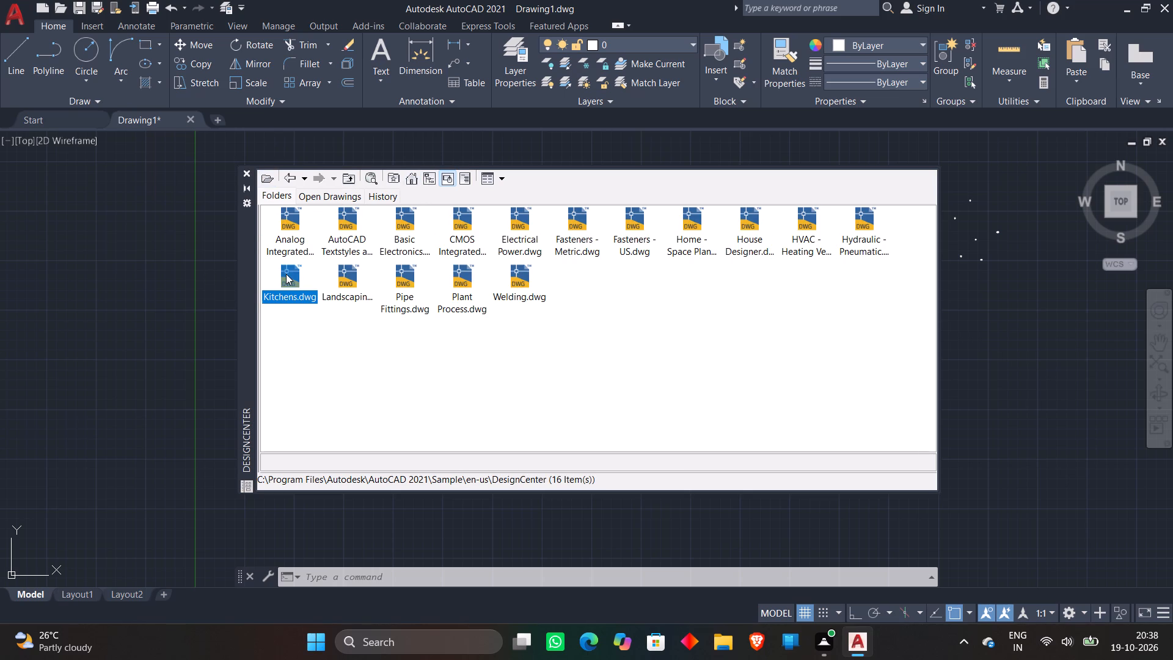
pyautogui.doubleClick(287, 274)
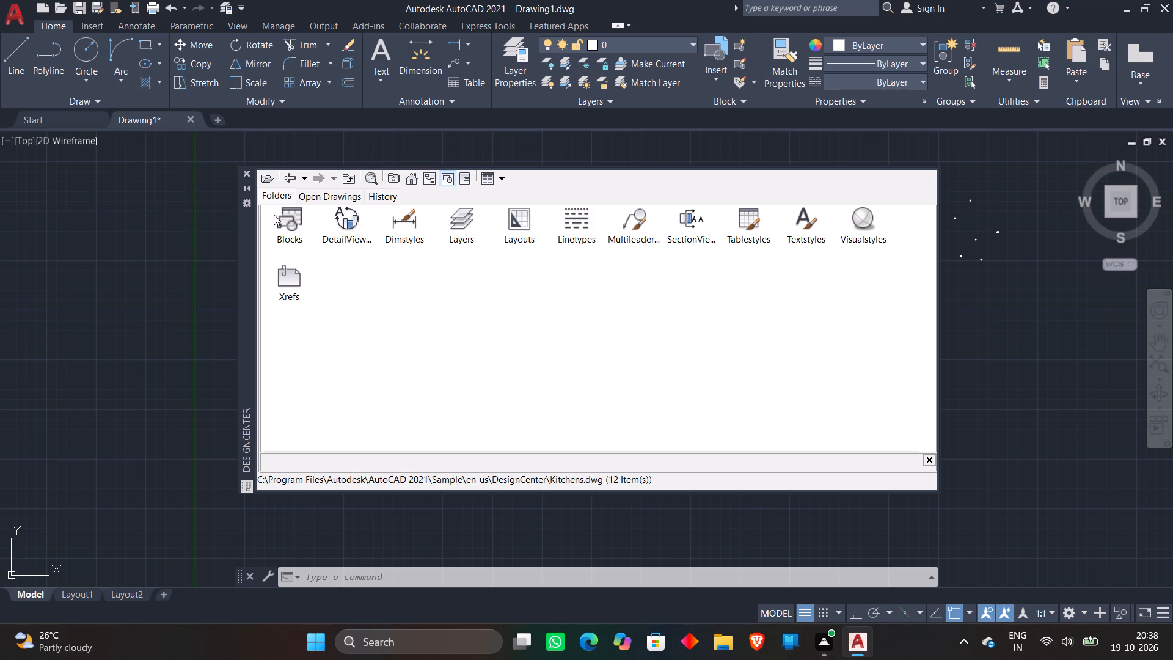
pyautogui.doubleClick(287, 212)
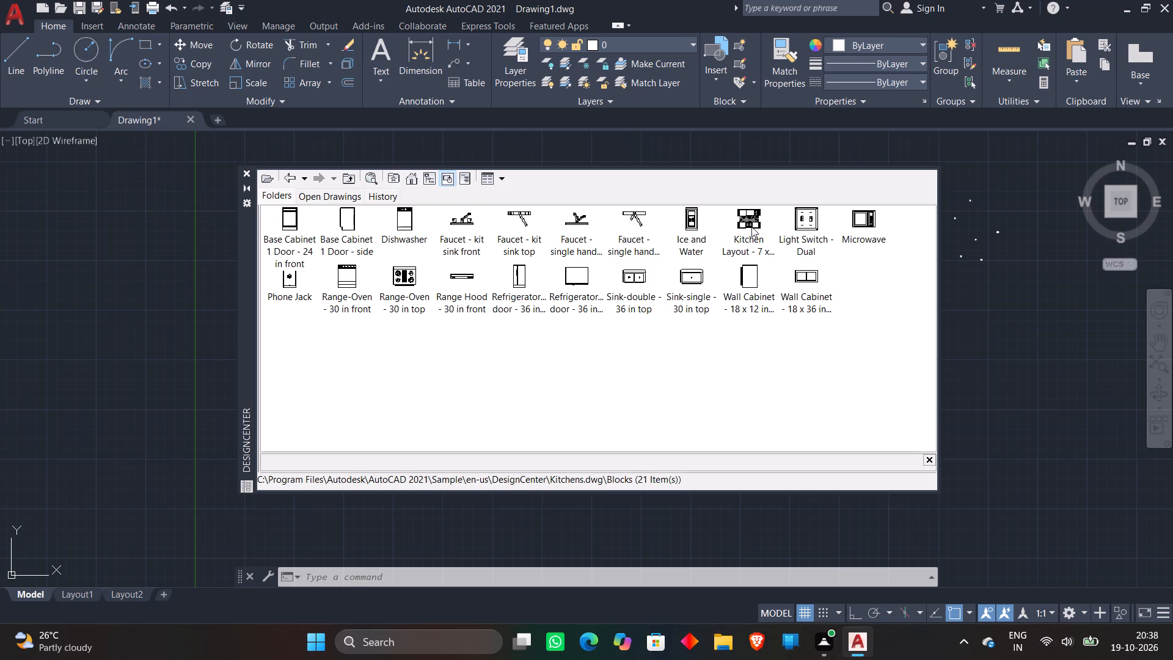
pyautogui.doubleClick(387, 274)
pyautogui.doubleClick(406, 275)
pyautogui.click(684, 413)
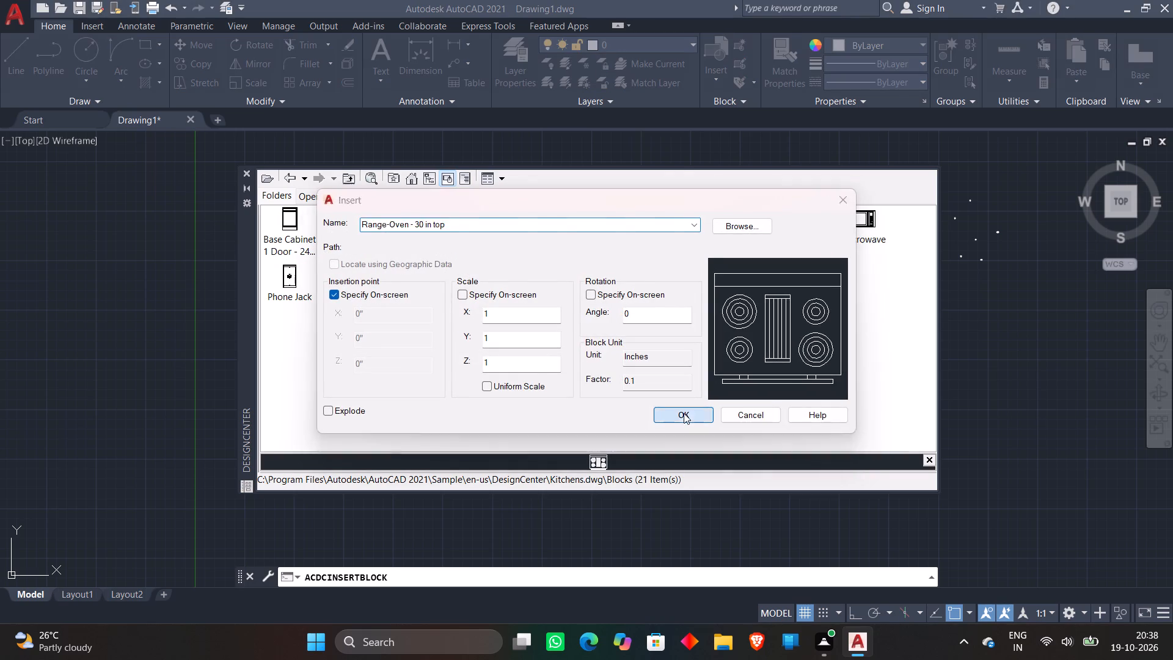
pyautogui.click(971, 271)
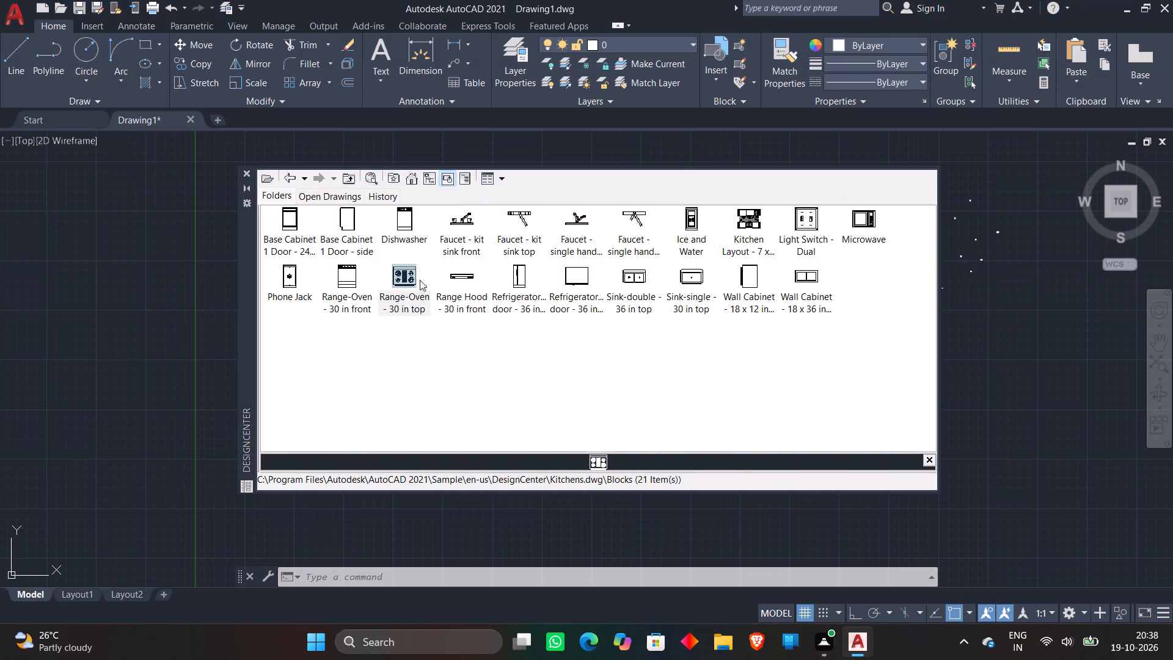
# Insert the Sink-single - 30 in top block from Kitchens.dwg beside the other furniture and fixture blocks.
pyautogui.doubleClick(692, 276)
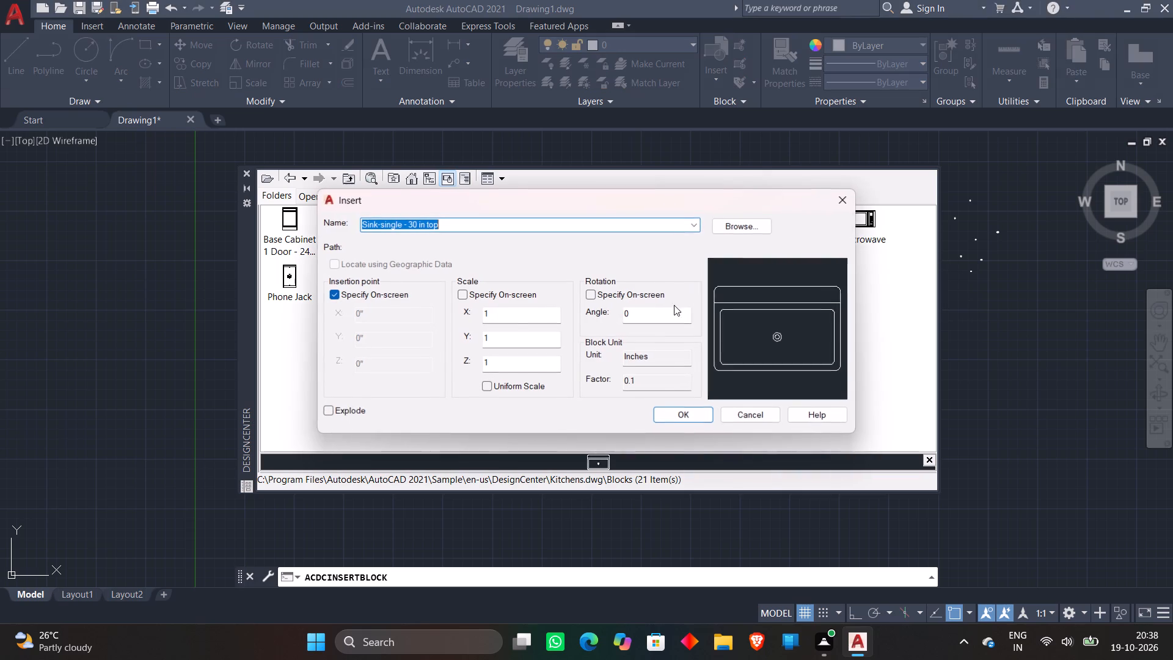
pyautogui.click(672, 410)
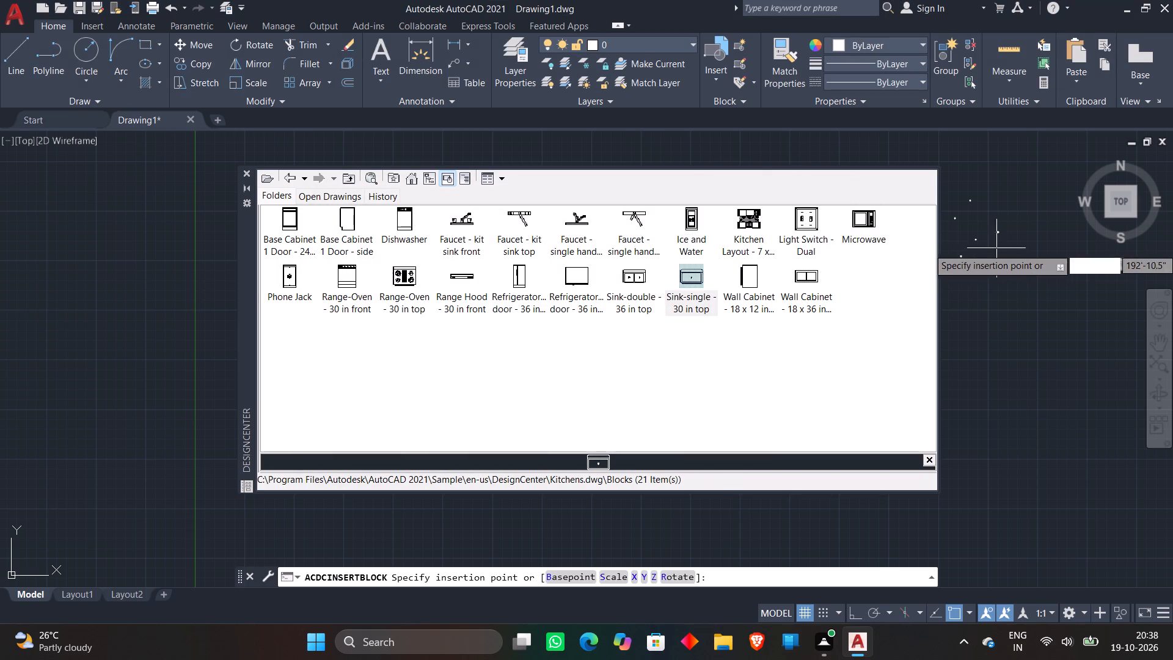
pyautogui.click(1001, 248)
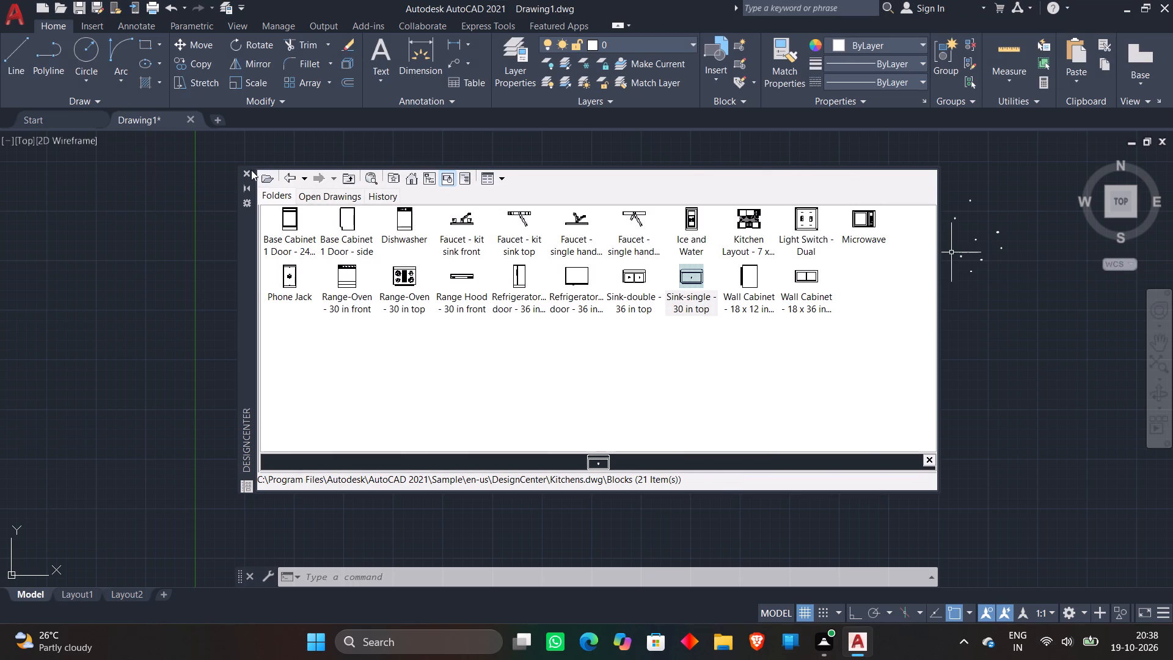
# Close DesignCenter and move all the inserted furniture and fixture blocks close beside the floor plan.
pyautogui.click(246, 174)
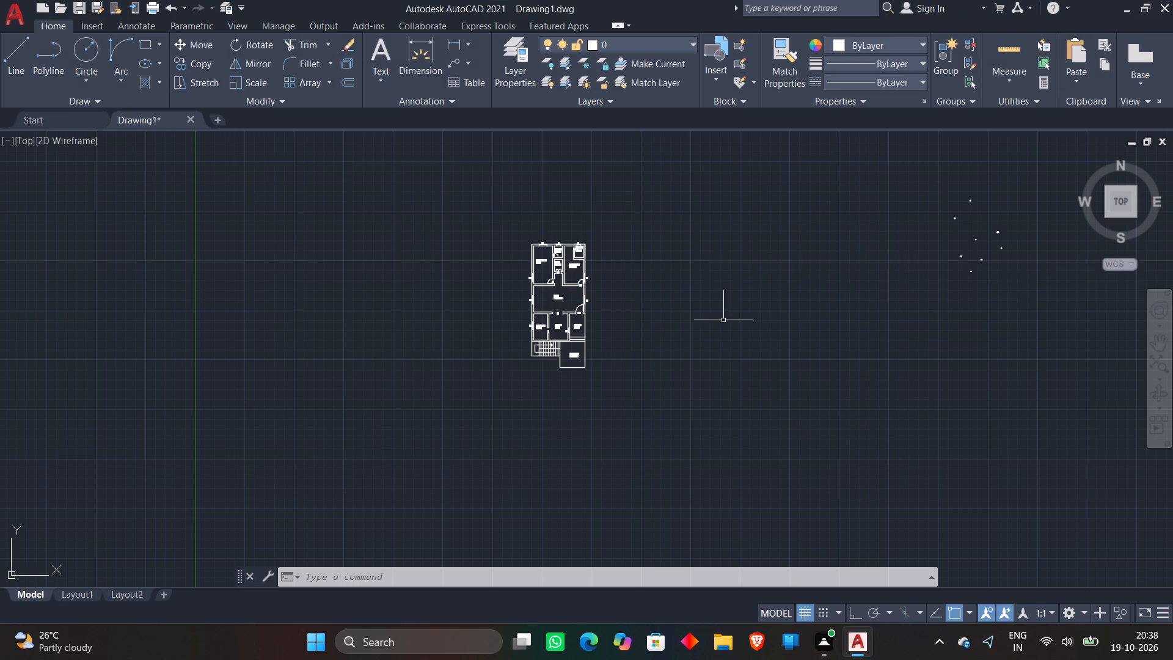
pyautogui.moveTo(723, 320); pyautogui.dragTo(671, 337, button='middle')
pyautogui.click(778, 178)
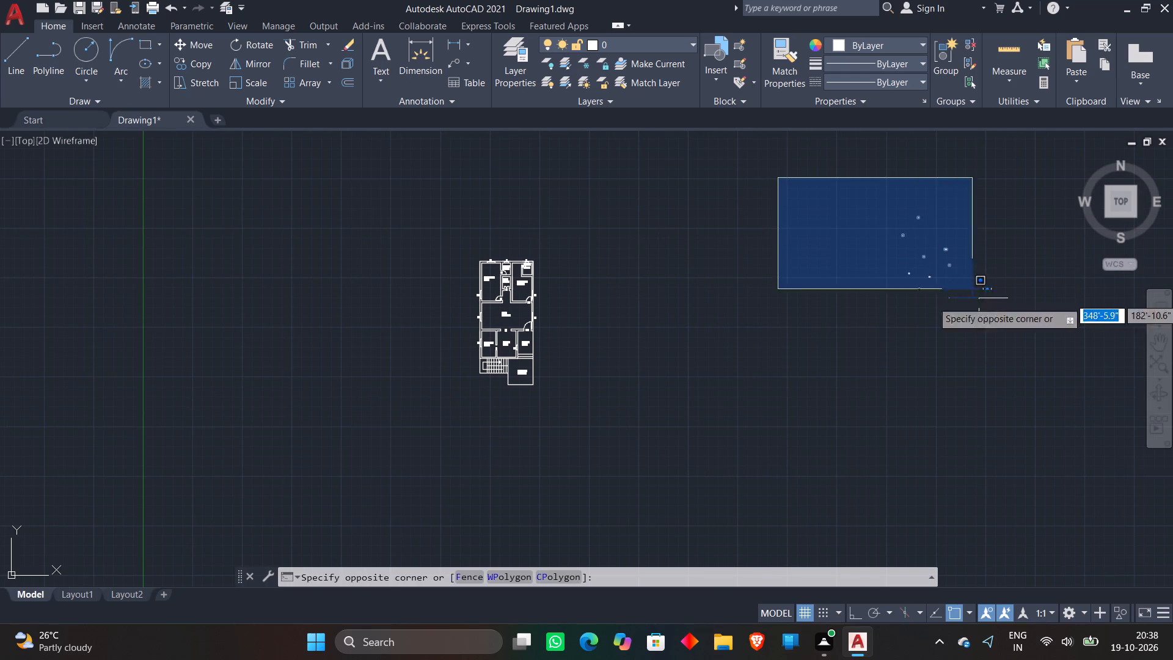
pyautogui.click(998, 322)
pyautogui.press('m')
pyautogui.press('space')
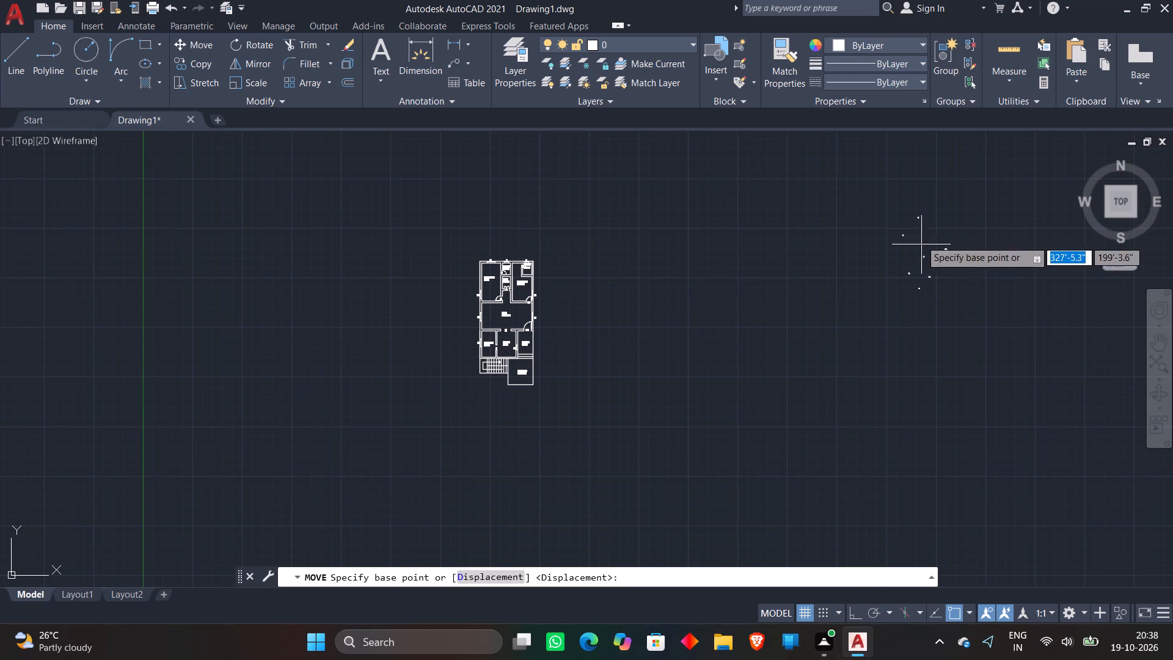
pyautogui.click(921, 240)
pyautogui.click(591, 286)
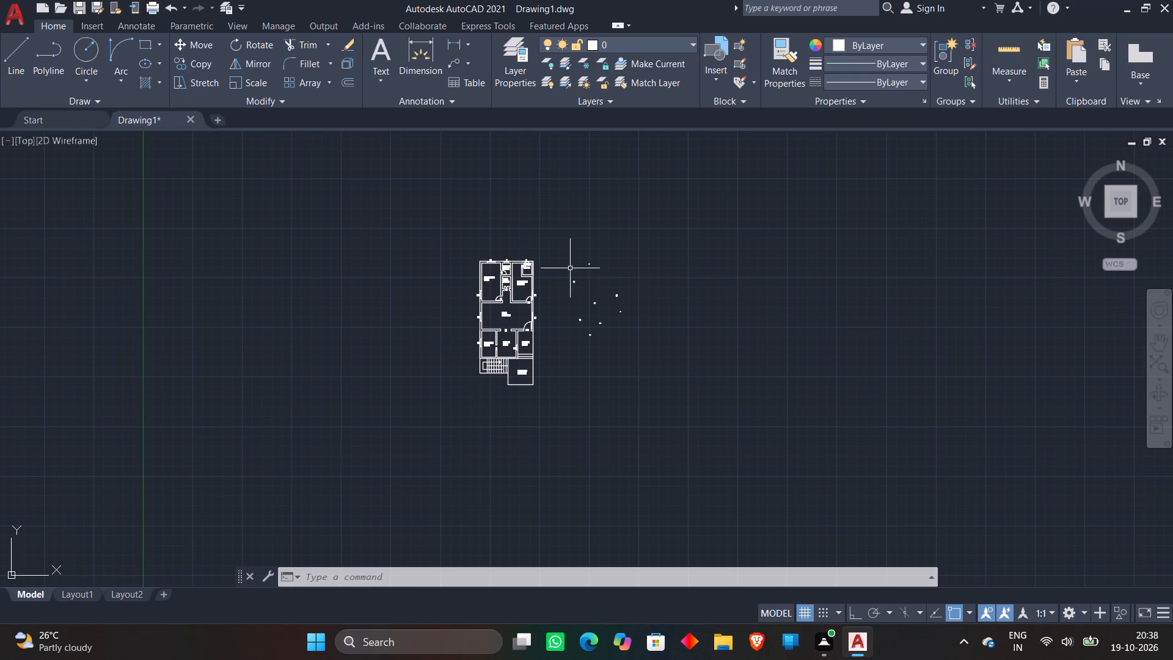
# Move the toilet block from beside the plan into the 3'9"X5' toilet.
pyautogui.scroll(5, 570, 268)
pyautogui.scroll(3, 654, 224)
pyautogui.scroll(-3, 689, 255)
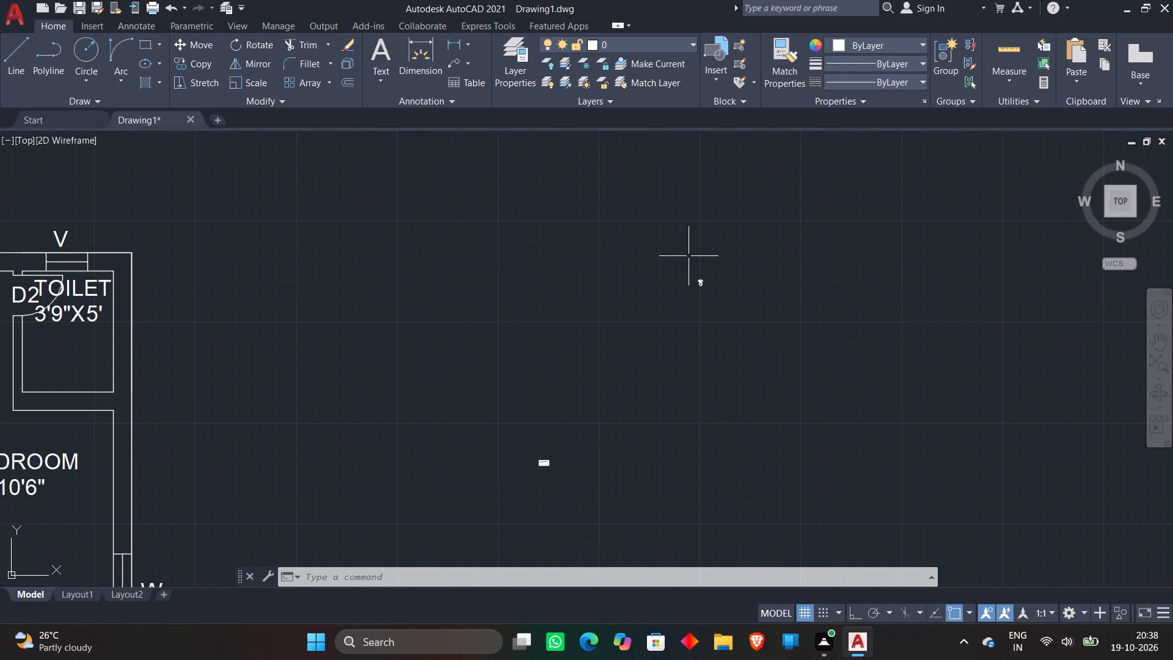
pyautogui.click(689, 256)
pyautogui.click(746, 314)
pyautogui.press('m')
pyautogui.press('space')
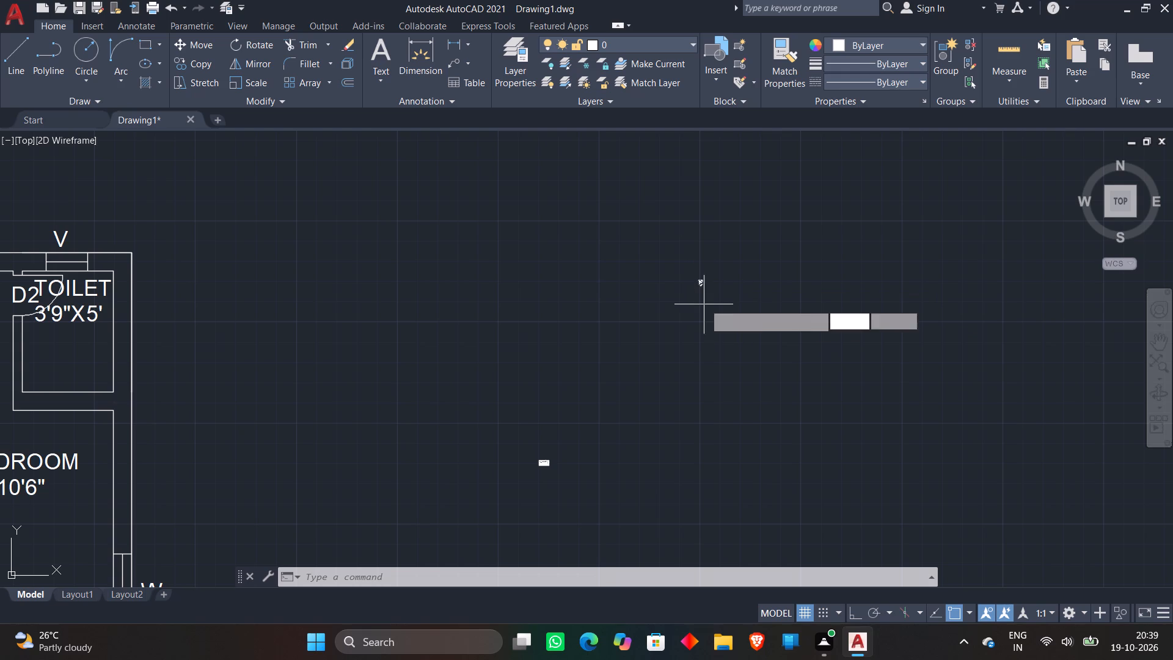
pyautogui.click(703, 280)
pyautogui.moveTo(433, 387); pyautogui.dragTo(971, 286, button='middle')
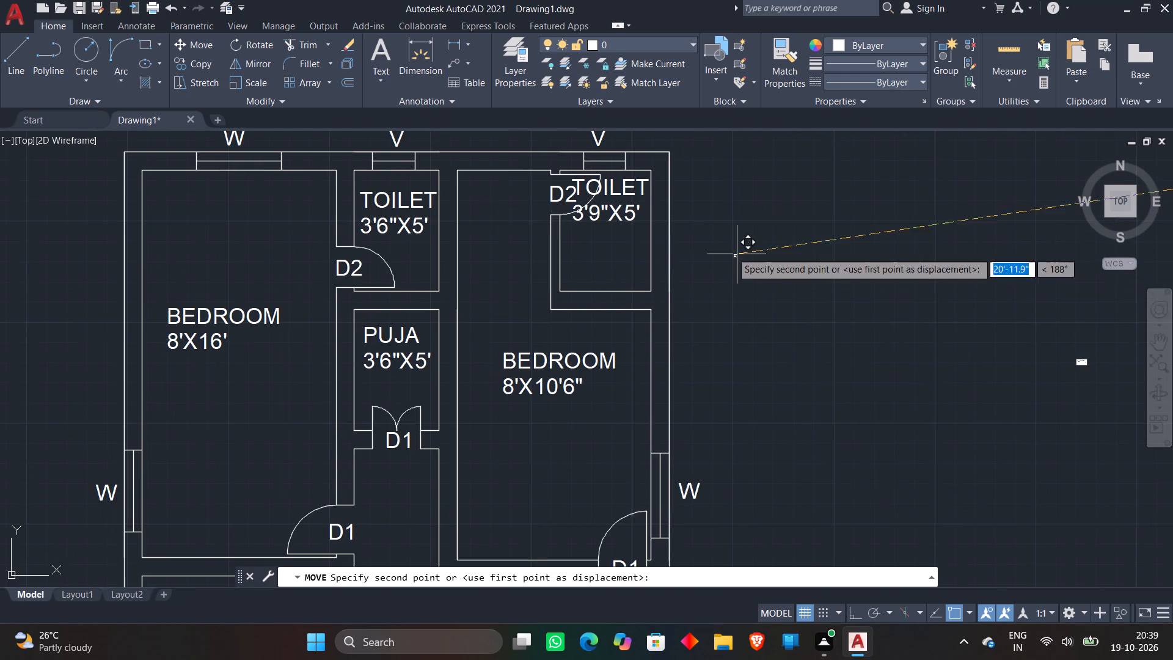
pyautogui.scroll(2, 624, 246)
pyautogui.click(570, 253)
# Rotate the toilet block 180° with Ortho turned on, so its tank points toward the room's lower wall.
pyautogui.scroll(1, 615, 233)
pyautogui.moveTo(615, 233); pyautogui.dragTo(649, 364, button='middle')
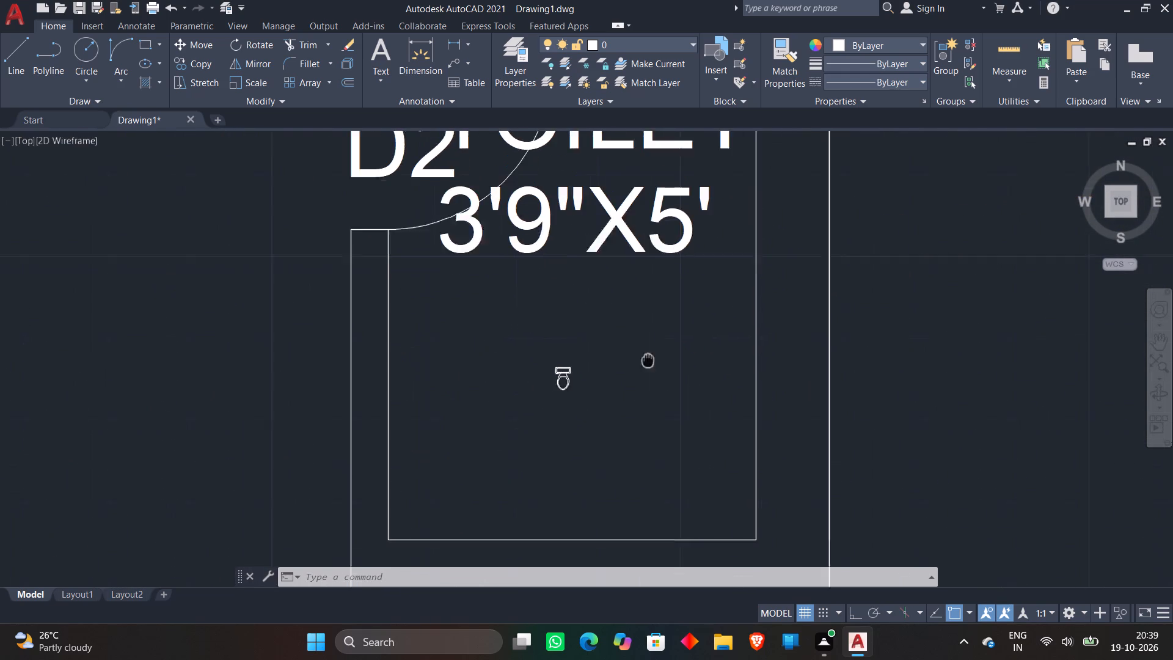
pyautogui.moveTo(649, 364); pyautogui.dragTo(653, 378, button='middle')
pyautogui.scroll(-2, 663, 290)
pyautogui.click(613, 313)
pyautogui.click(690, 372)
pyautogui.rightClick(638, 337)
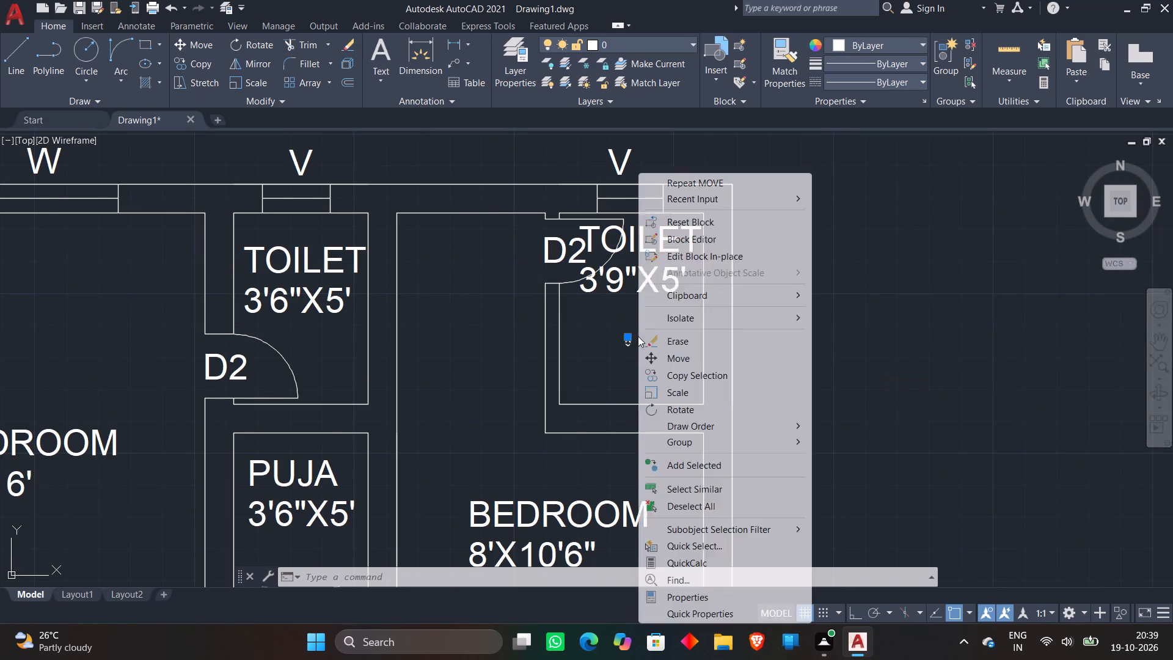
pyautogui.click(682, 402)
pyautogui.click(674, 377)
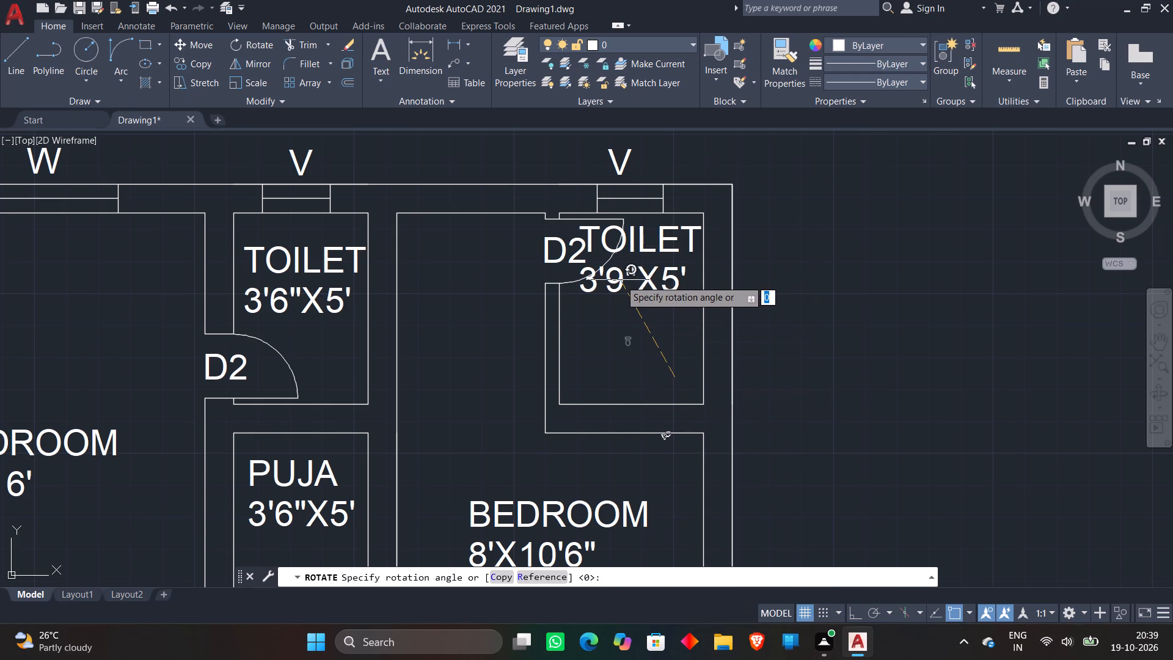
pyautogui.press('F8')
pyautogui.click(615, 370)
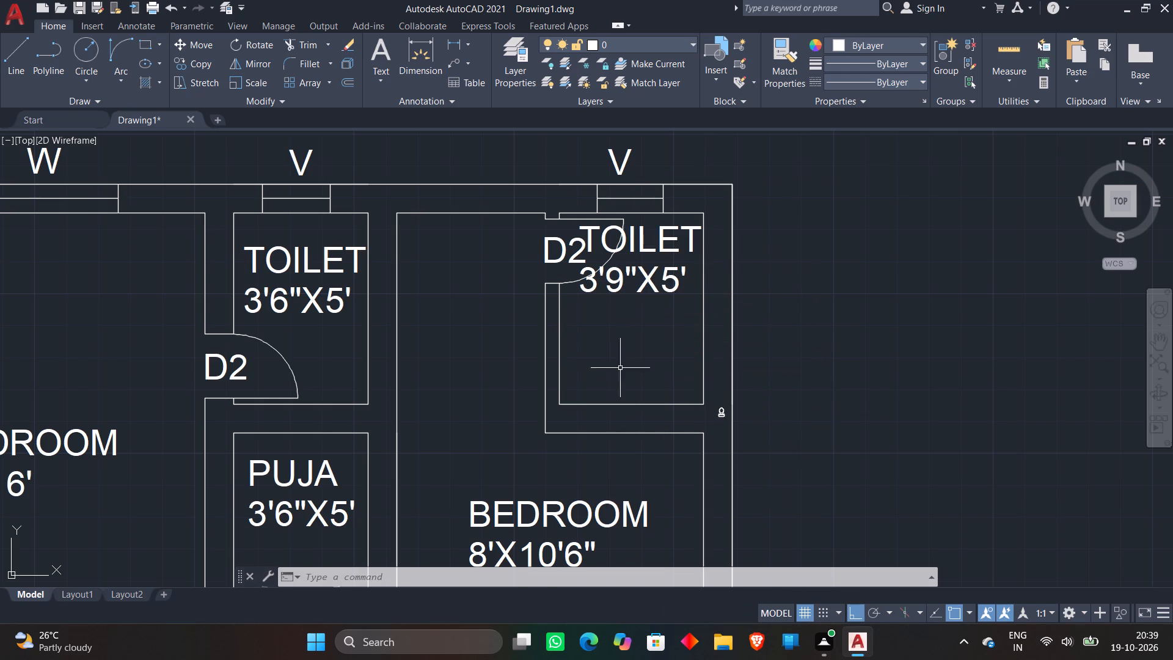
# Move the rotated toilet block back inside the 3'9"X5' toilet, near its lower wall.
pyautogui.click(720, 403)
pyautogui.click(722, 415)
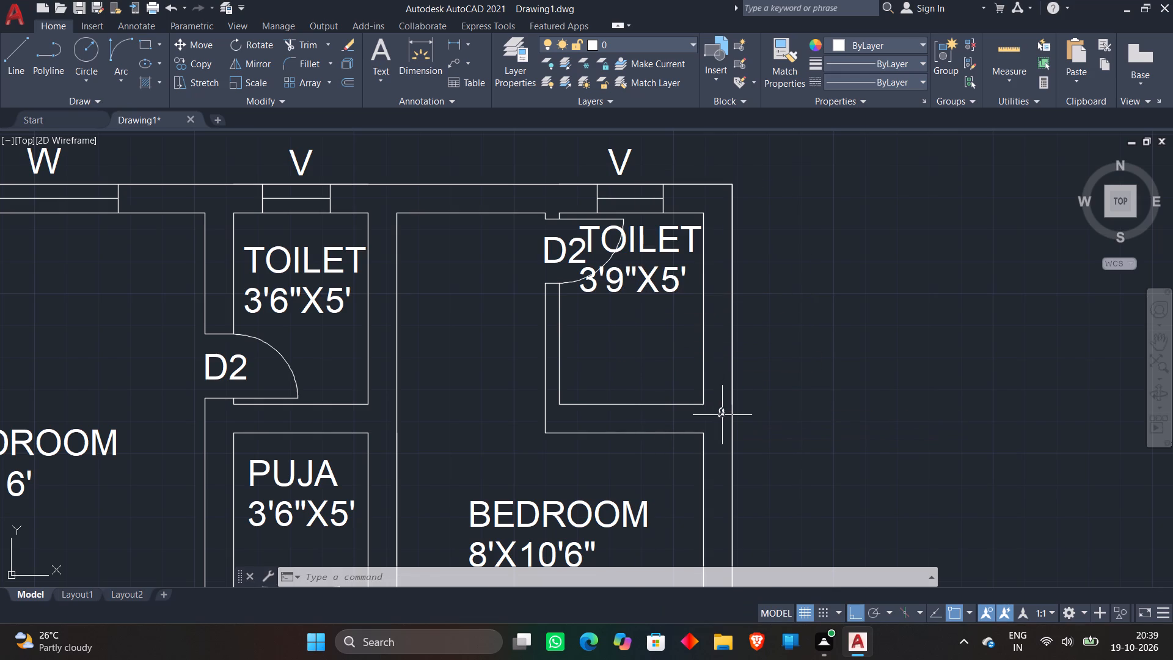
pyautogui.click(722, 415)
pyautogui.click(722, 415)
pyautogui.press('m')
pyautogui.press('space')
pyautogui.click(719, 411)
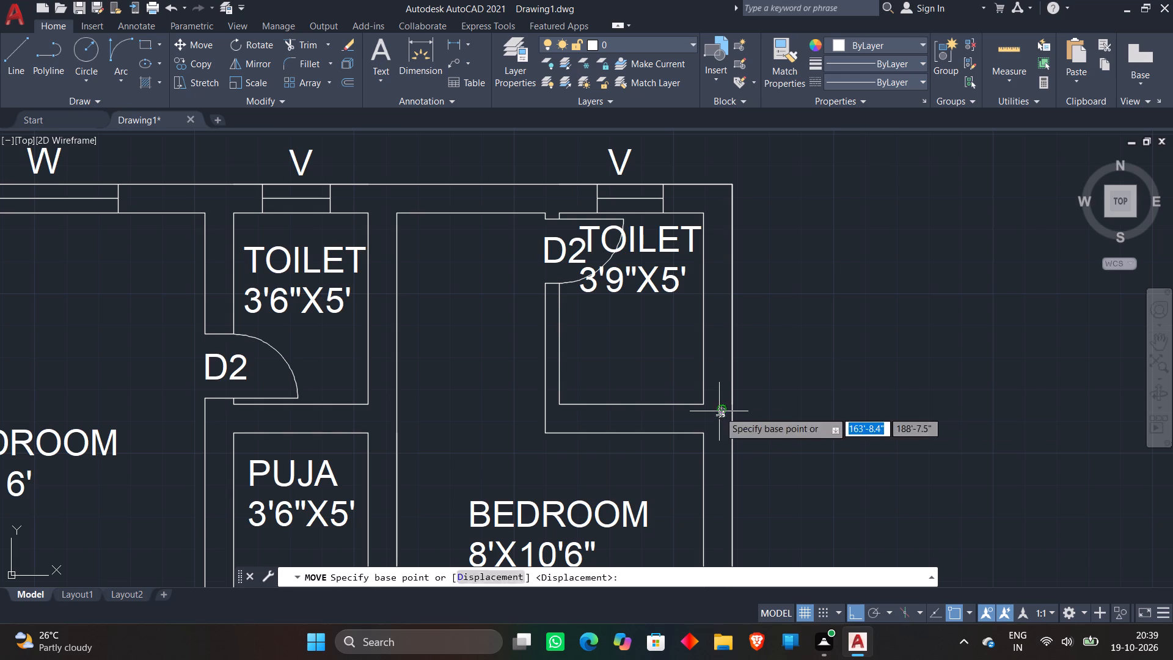
pyautogui.click(616, 333)
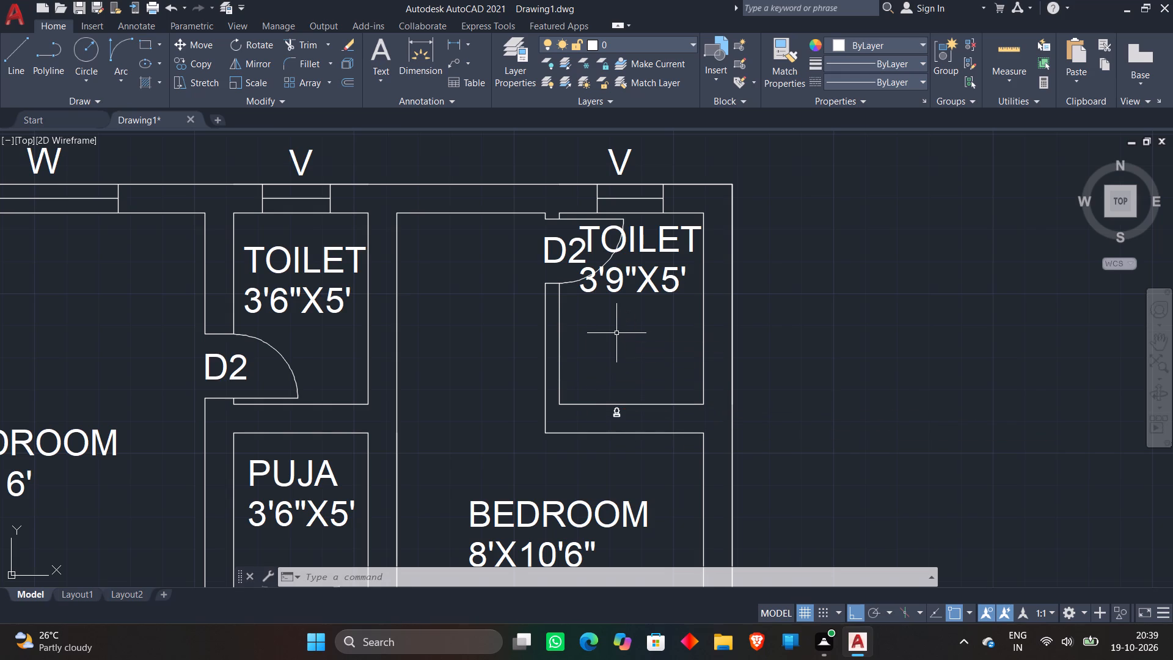
pyautogui.click(619, 411)
pyautogui.press('m')
pyautogui.press('space')
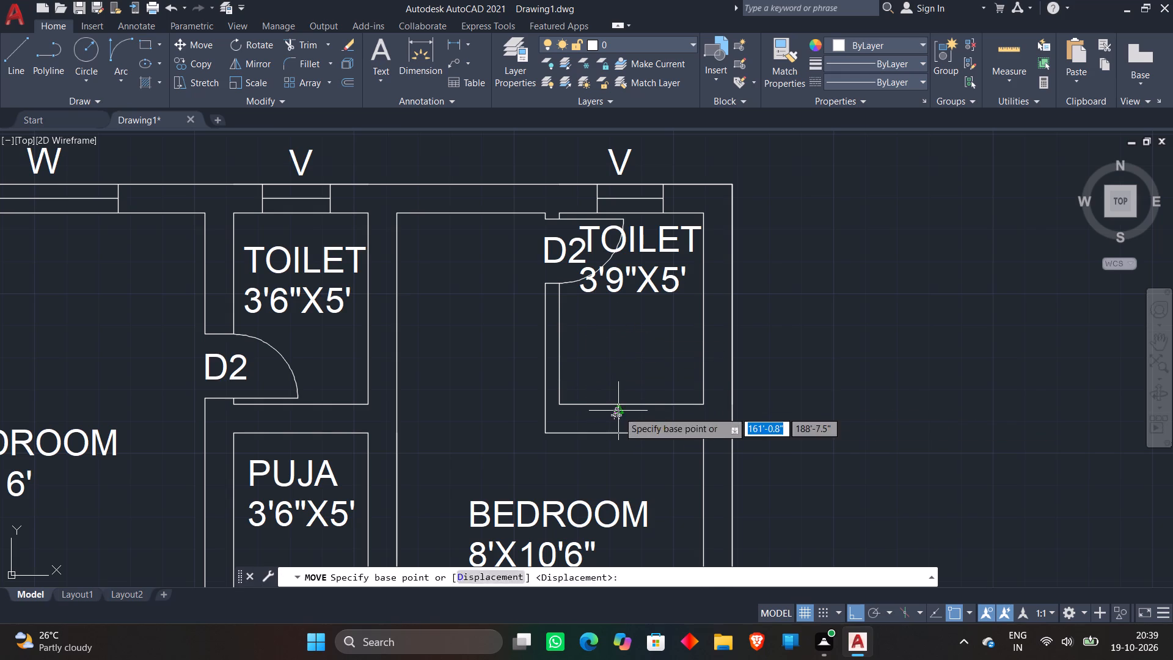
pyautogui.click(618, 411)
pyautogui.click(632, 365)
# Scale up the toilet block freehand to suit the size of the 3'9"X5' toilet.
pyautogui.click(606, 345)
pyautogui.click(632, 386)
pyautogui.rightClick(659, 342)
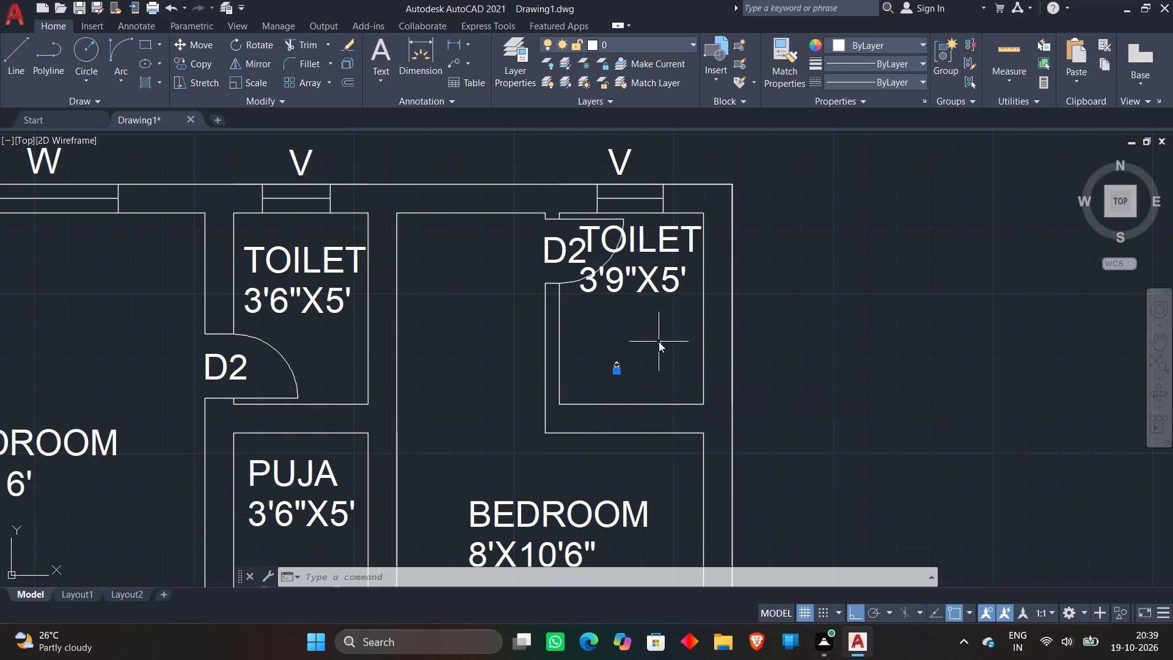
pyautogui.click(704, 392)
pyautogui.click(630, 357)
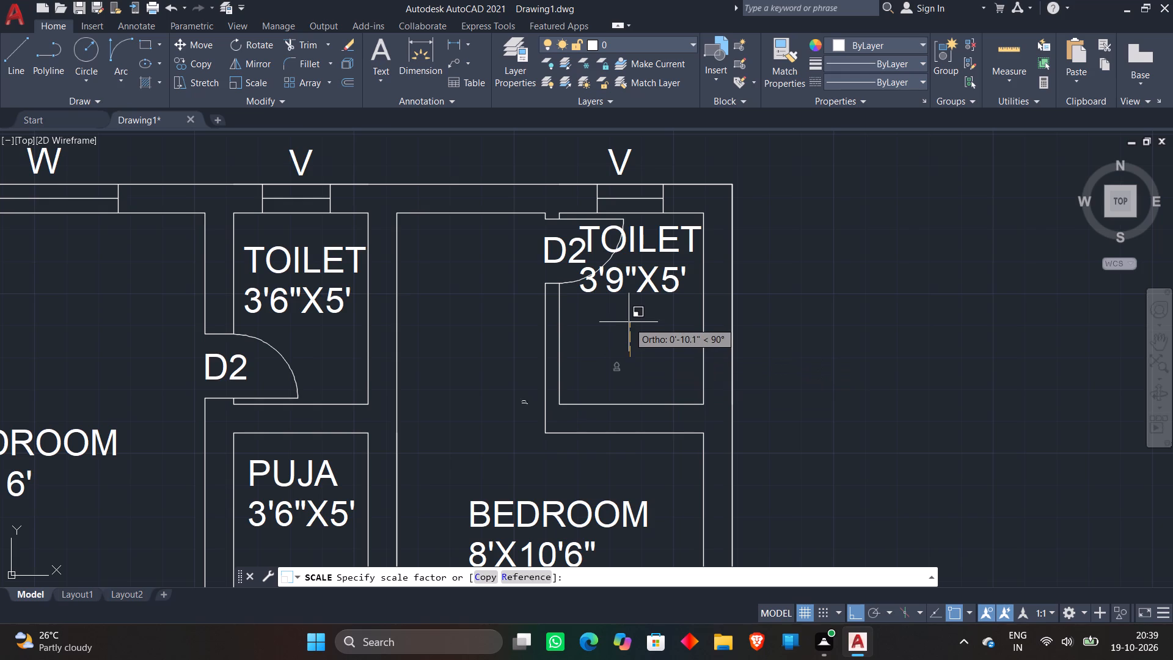
pyautogui.click(626, 332)
# Move the enlarged toilet block into the 3'9"X5' toilet, with its tank just above the lower inner wall line.
pyautogui.click(558, 430)
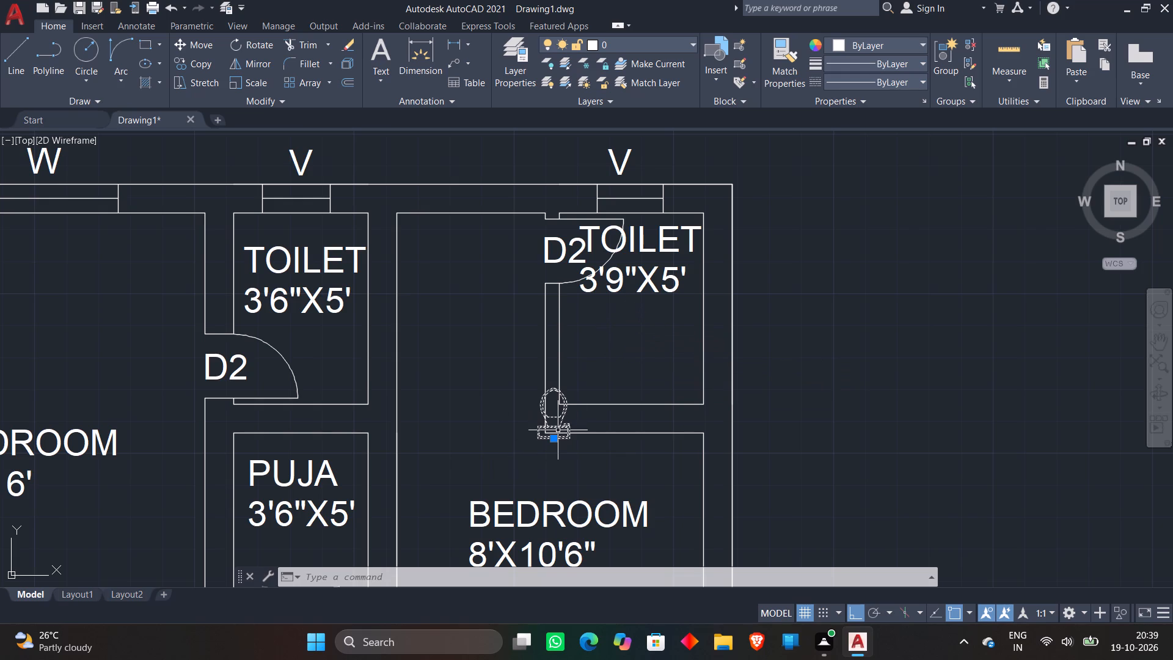
pyautogui.press('m')
pyautogui.press('space')
pyautogui.click(552, 435)
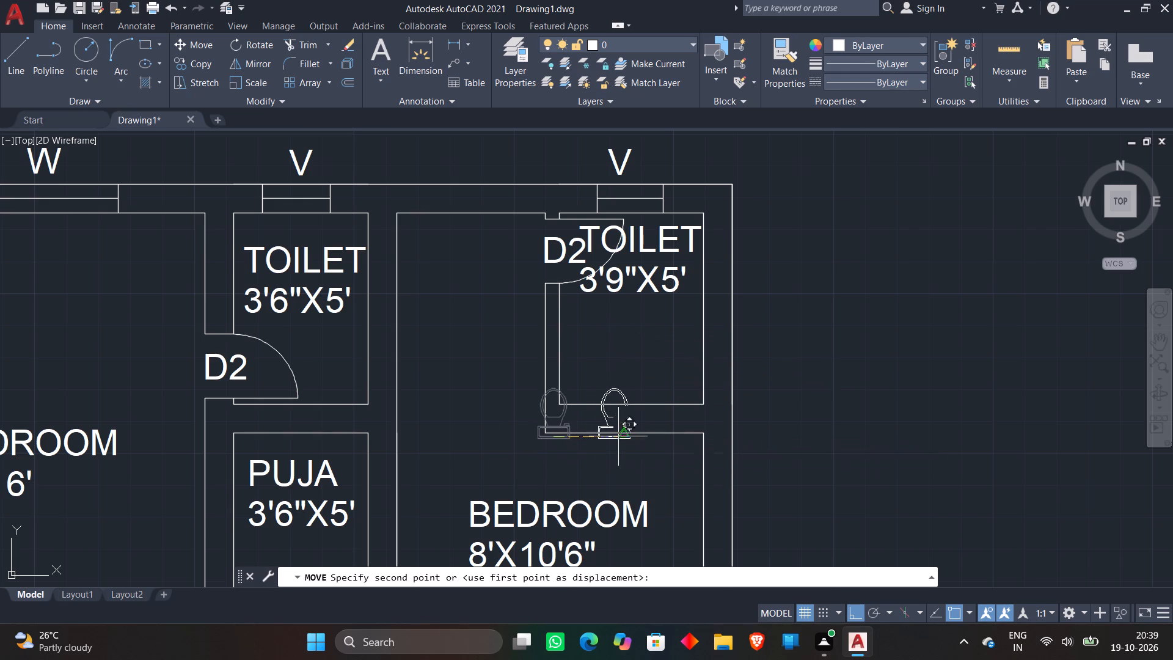
pyautogui.click(616, 438)
pyautogui.click(617, 425)
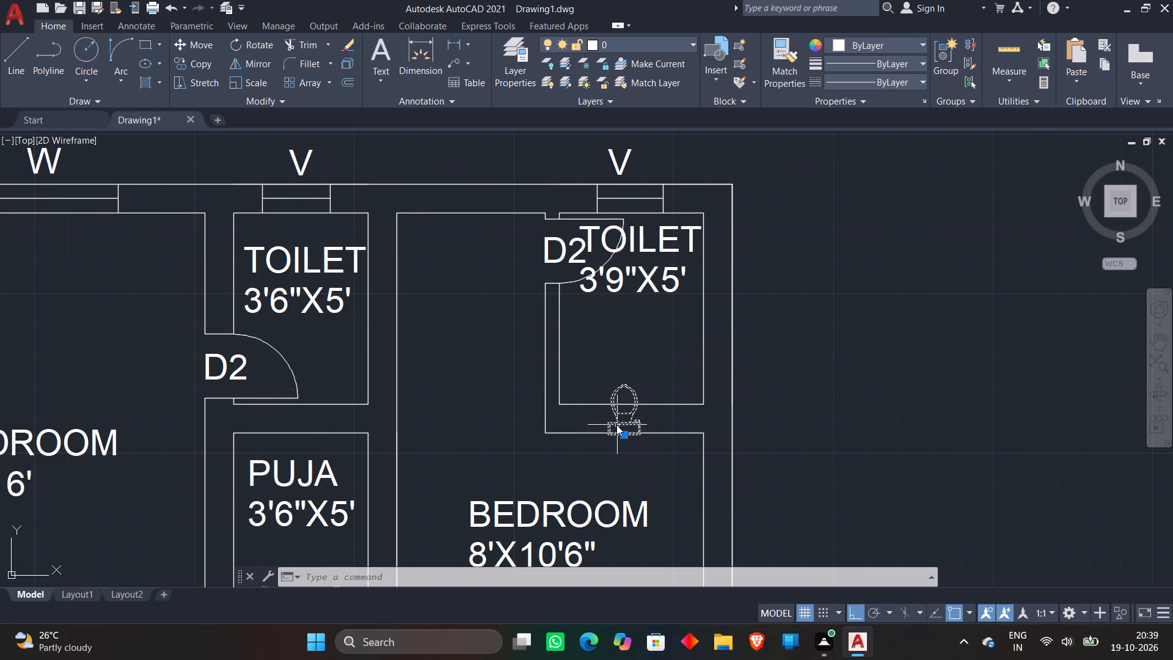
pyautogui.press('m')
pyautogui.press('space')
pyautogui.click(619, 424)
pyautogui.scroll(2, 618, 364)
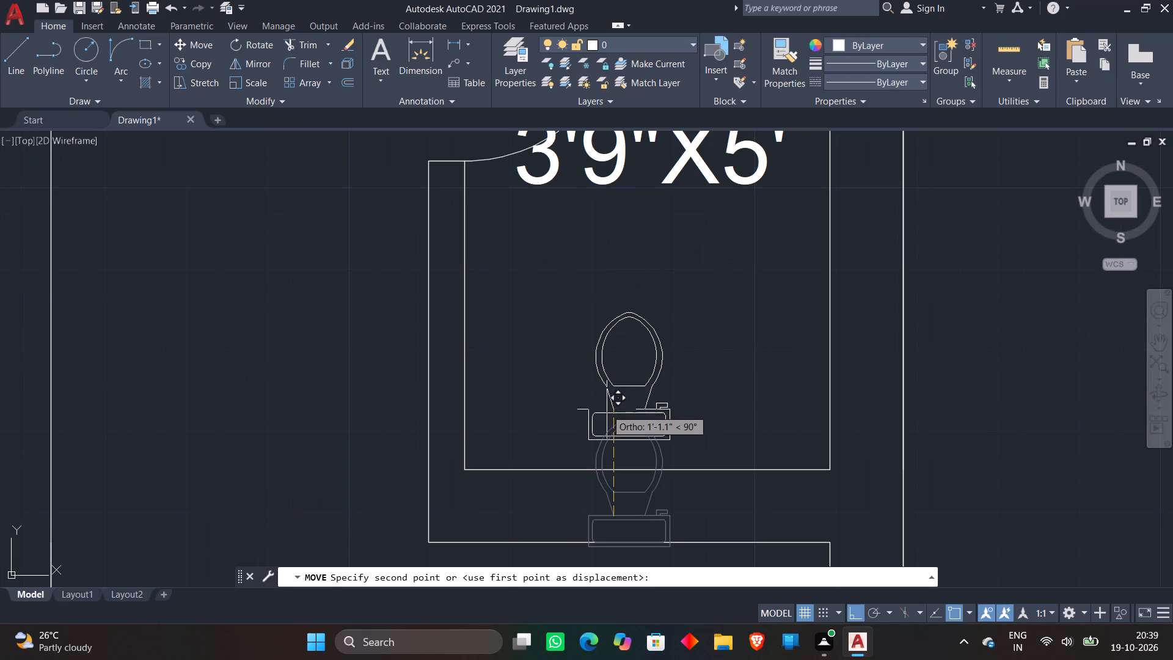
pyautogui.click(606, 425)
# Move the TOILET 3'9"X5' label straight down, clear of the D2 door swing.
pyautogui.scroll(-1, 656, 366)
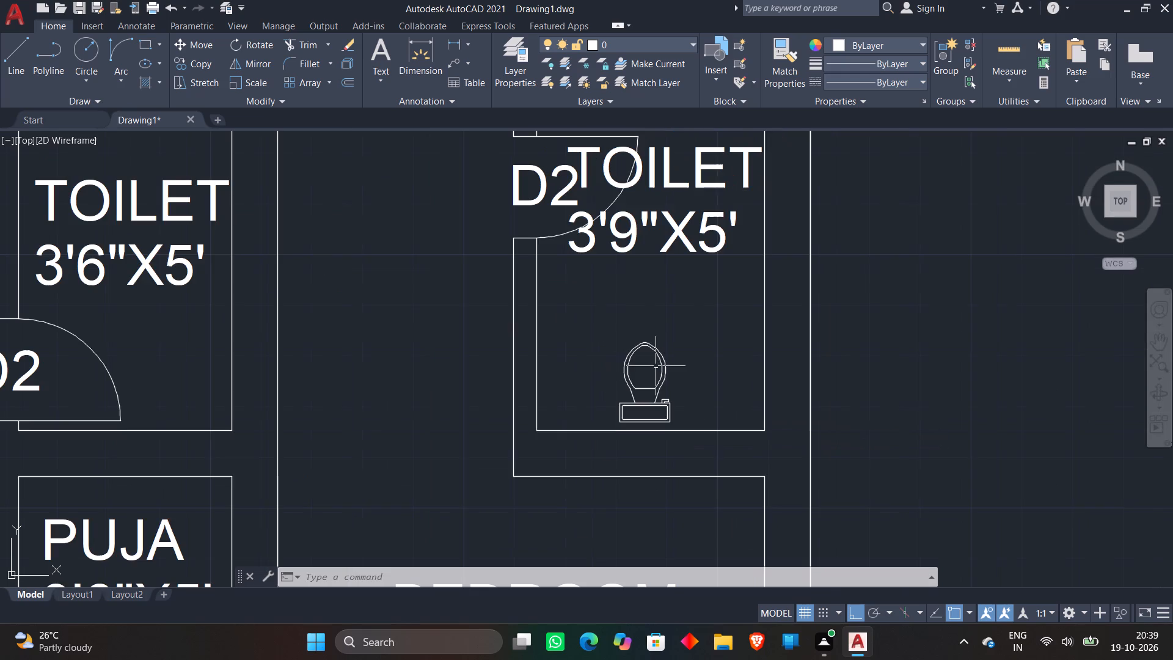
pyautogui.moveTo(674, 299); pyautogui.dragTo(667, 408, button='middle')
pyautogui.click(681, 253)
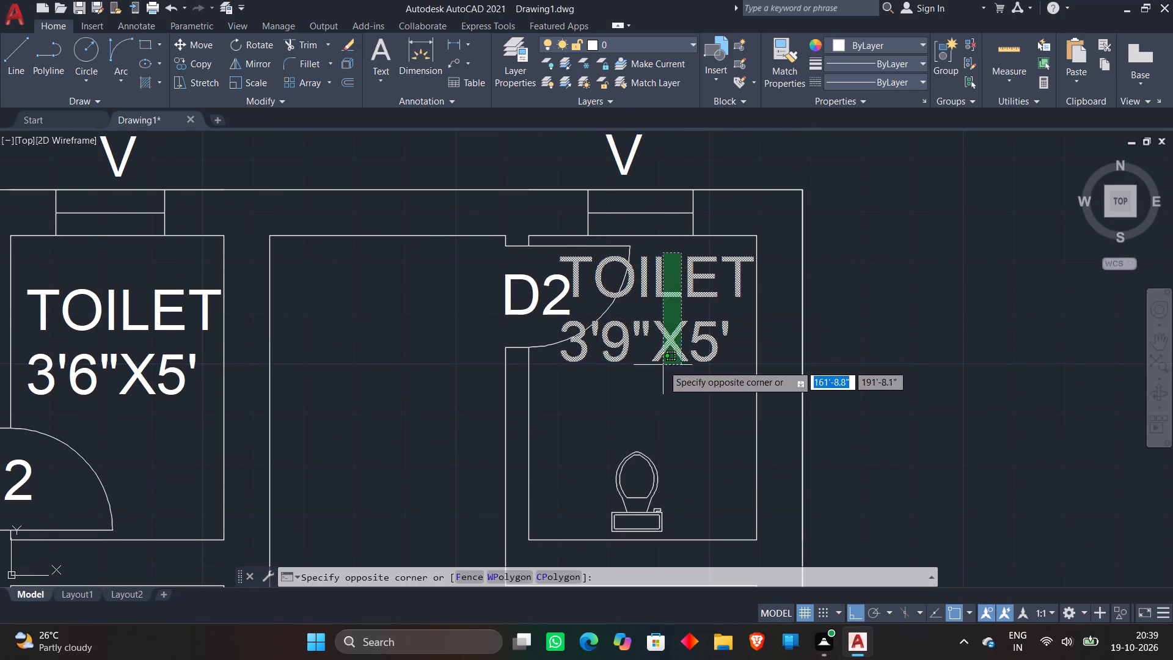
pyautogui.click(663, 365)
pyautogui.rightClick(638, 373)
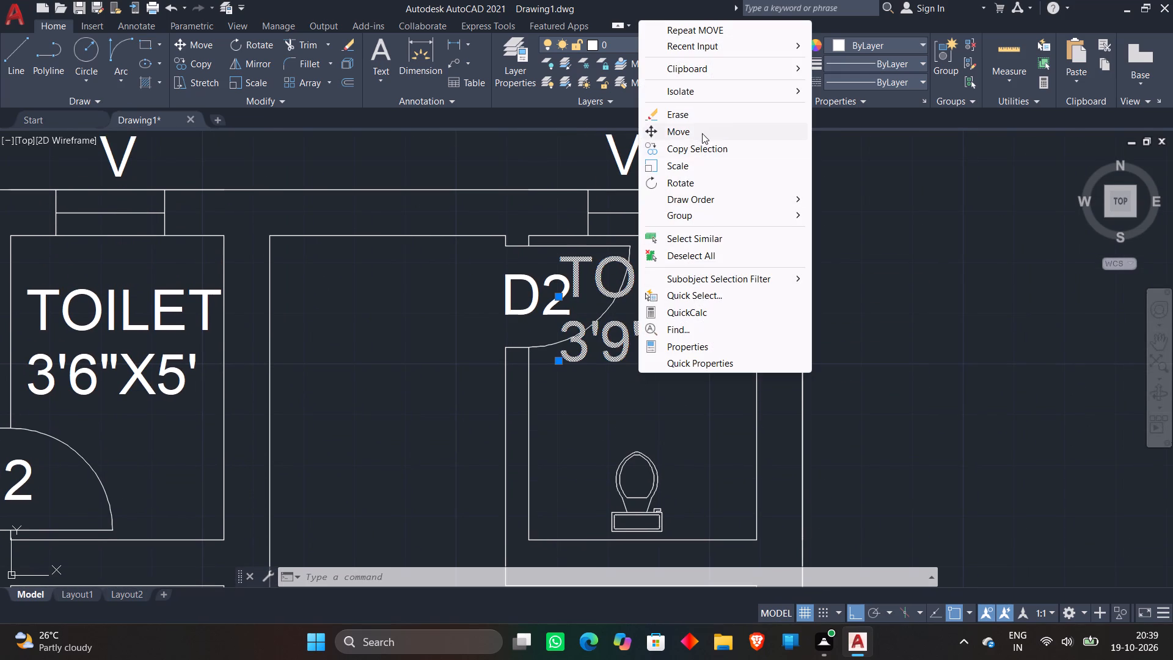
pyautogui.click(702, 131)
pyautogui.click(686, 290)
pyautogui.click(676, 380)
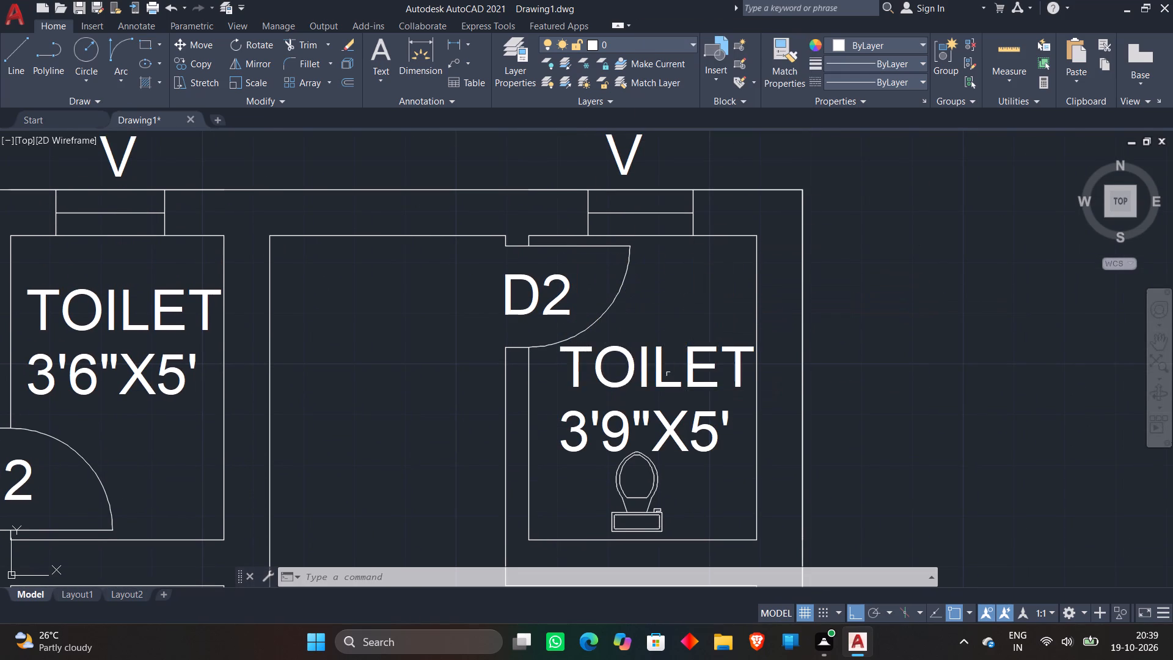
# Scale down both lines of the TOILET 3'9"X5' label so they fit between the D2 door and the fixture.
pyautogui.click(646, 365)
pyautogui.click(652, 431)
pyautogui.click(596, 425)
pyautogui.rightClick(655, 361)
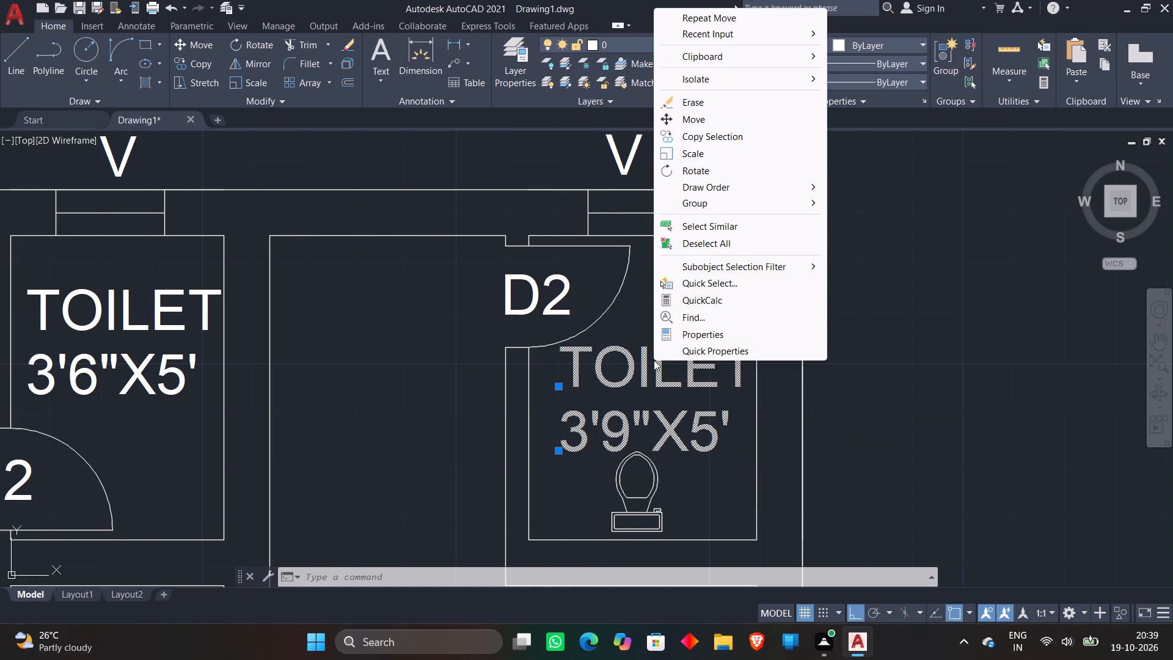
pyautogui.click(714, 154)
pyautogui.click(627, 397)
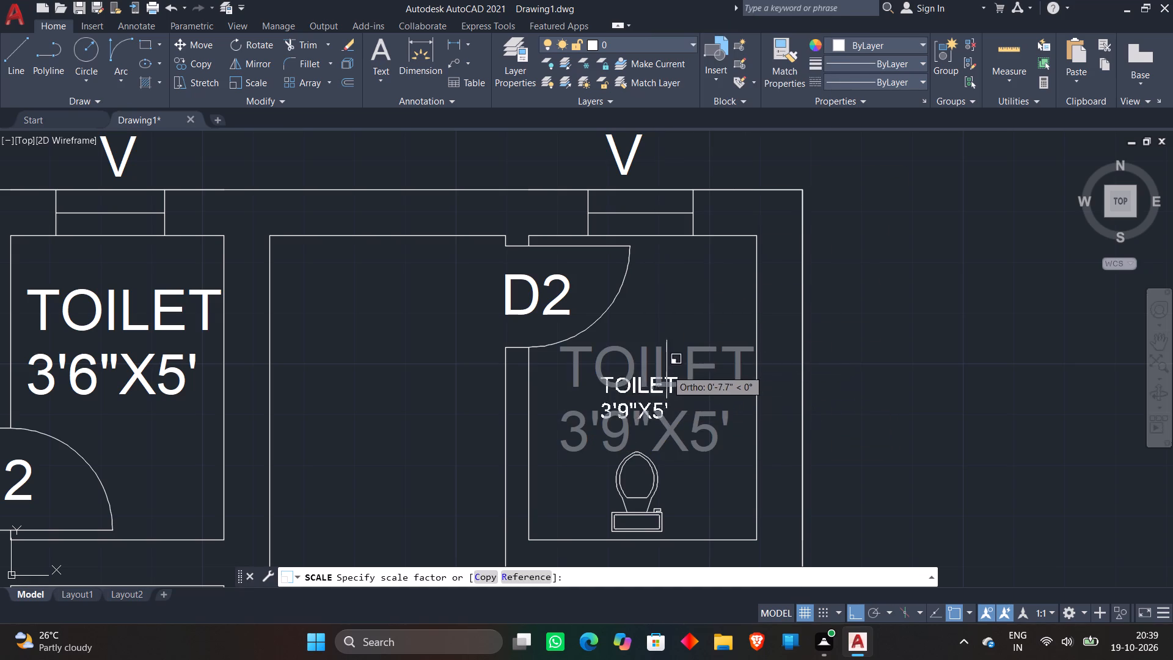
pyautogui.click(704, 328)
# Match the properties of the reduced TOILET label onto both text lines of the TOILET 3'6"X5' label.
pyautogui.scroll(-2, 625, 386)
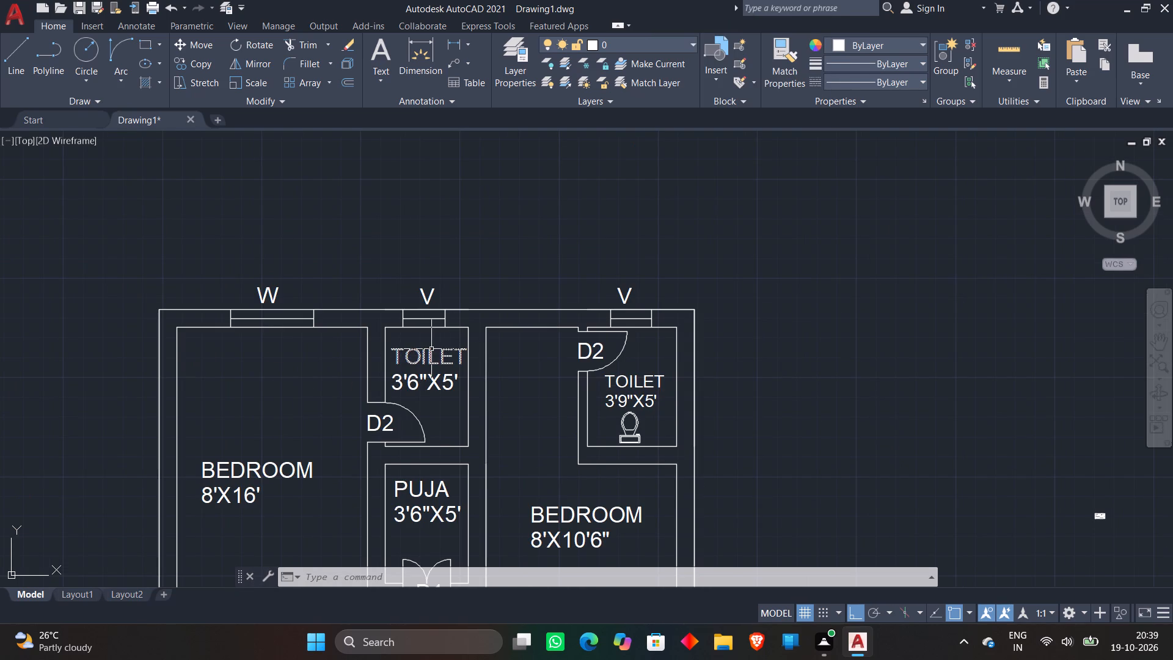
pyautogui.press('m')
pyautogui.press('a')
pyautogui.press('space')
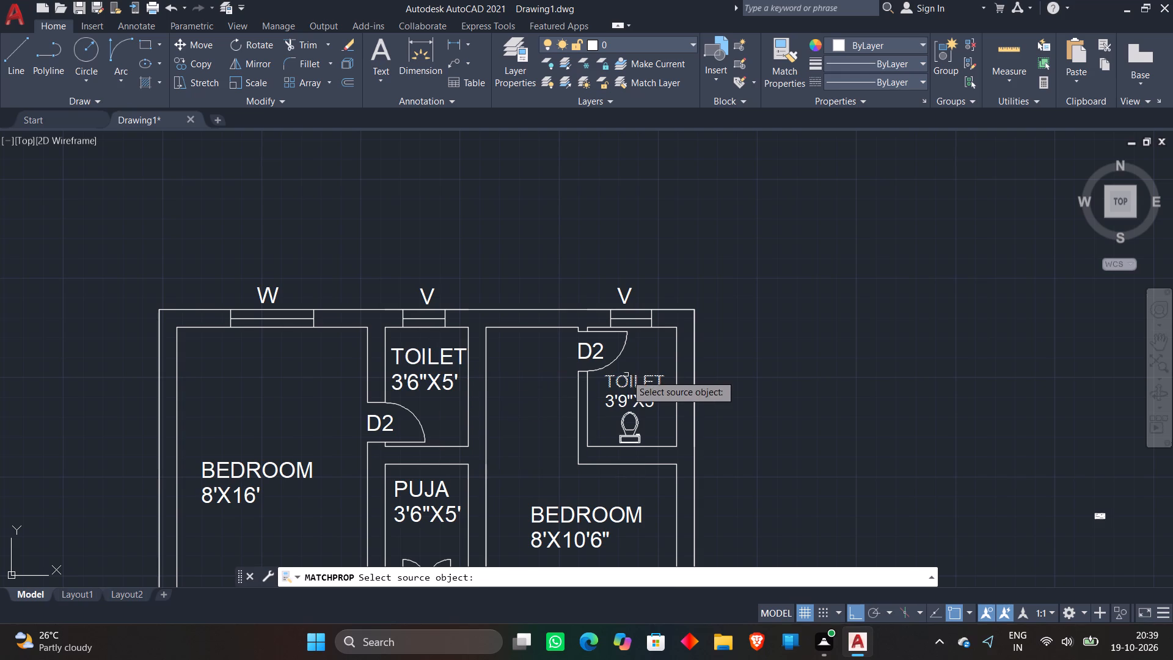
pyautogui.click(626, 381)
pyautogui.click(427, 361)
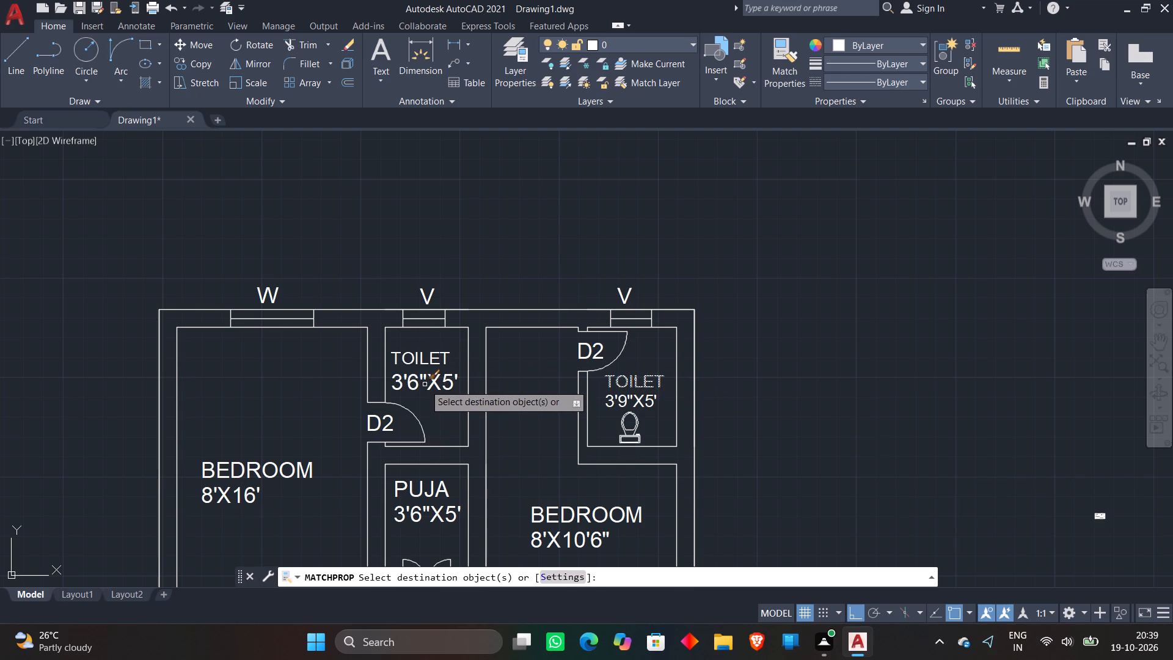
pyautogui.click(413, 379)
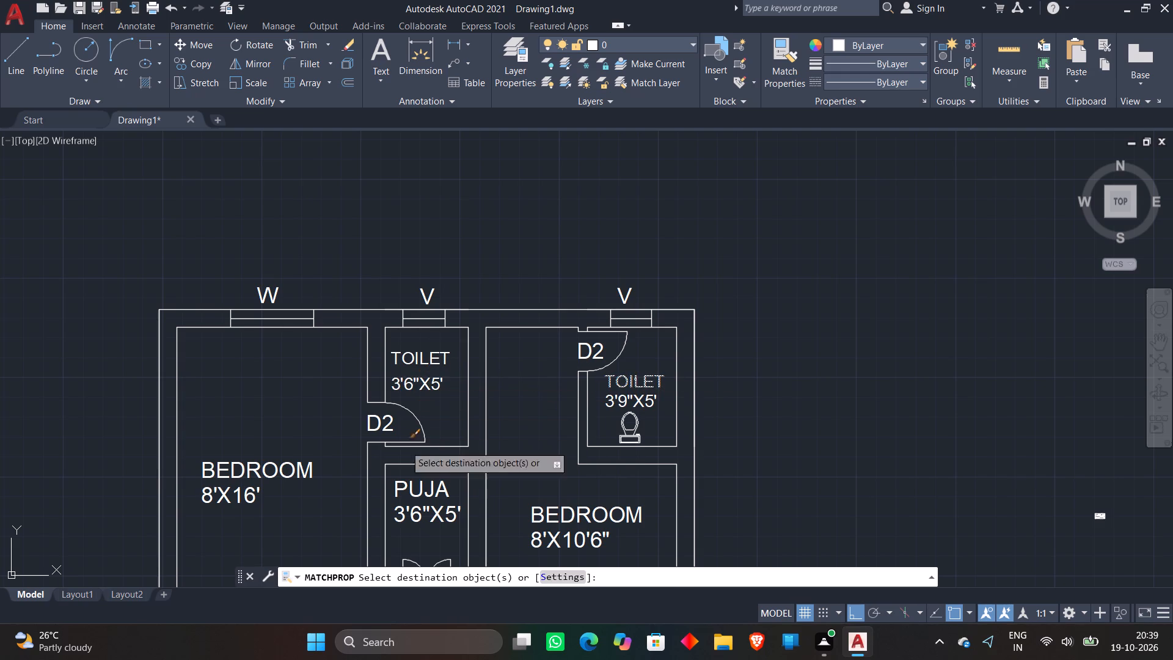
pyautogui.press('Escape')
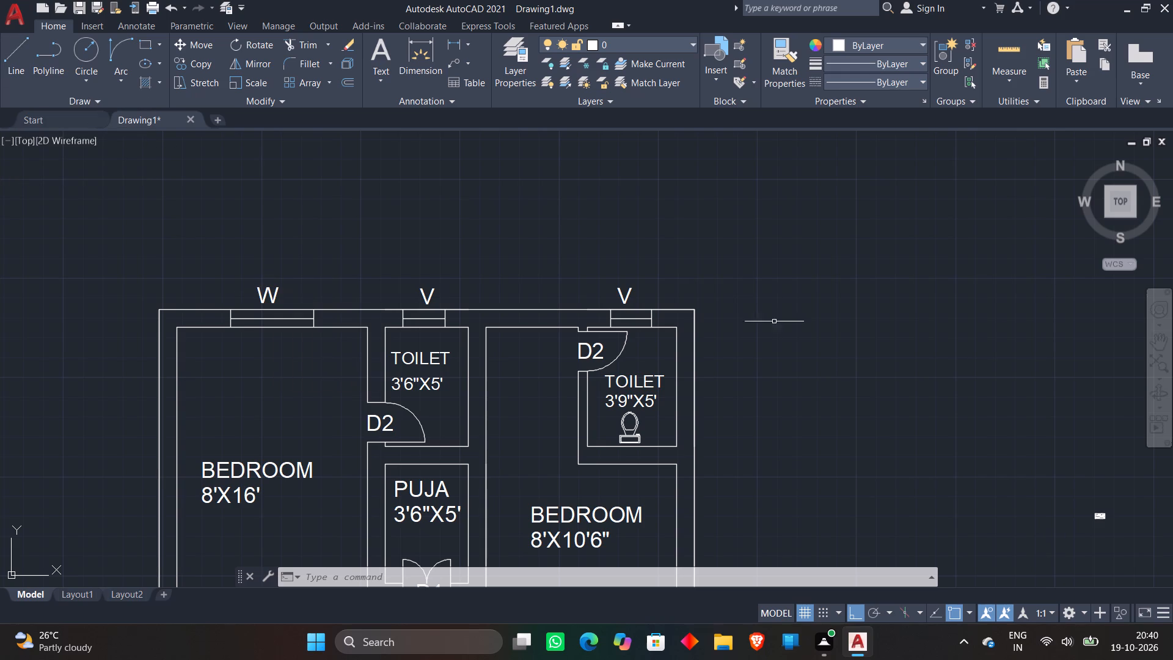
# Move the 3'6"X5' text line diagonally down towards the toilet's east wall, clear of the D2 door swing.
pyautogui.moveTo(472, 359); pyautogui.dragTo(568, 291, button='middle')
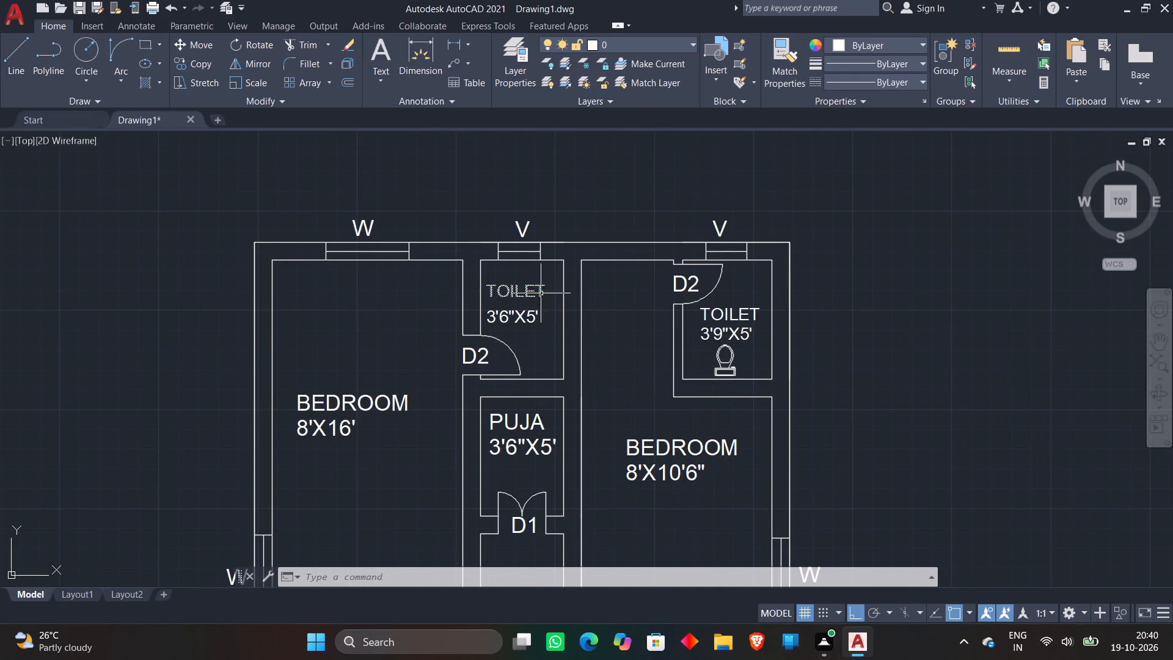
pyautogui.scroll(3, 499, 291)
pyautogui.click(505, 291)
pyautogui.click(501, 306)
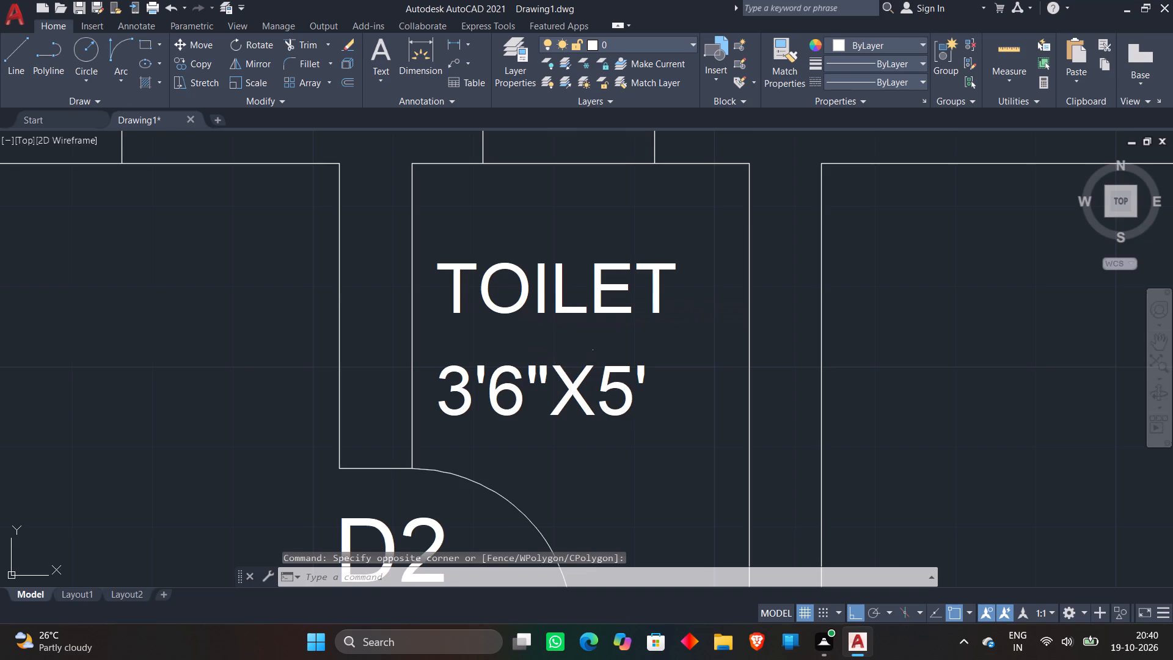
pyautogui.scroll(-2, 621, 331)
pyautogui.click(620, 343)
pyautogui.click(607, 353)
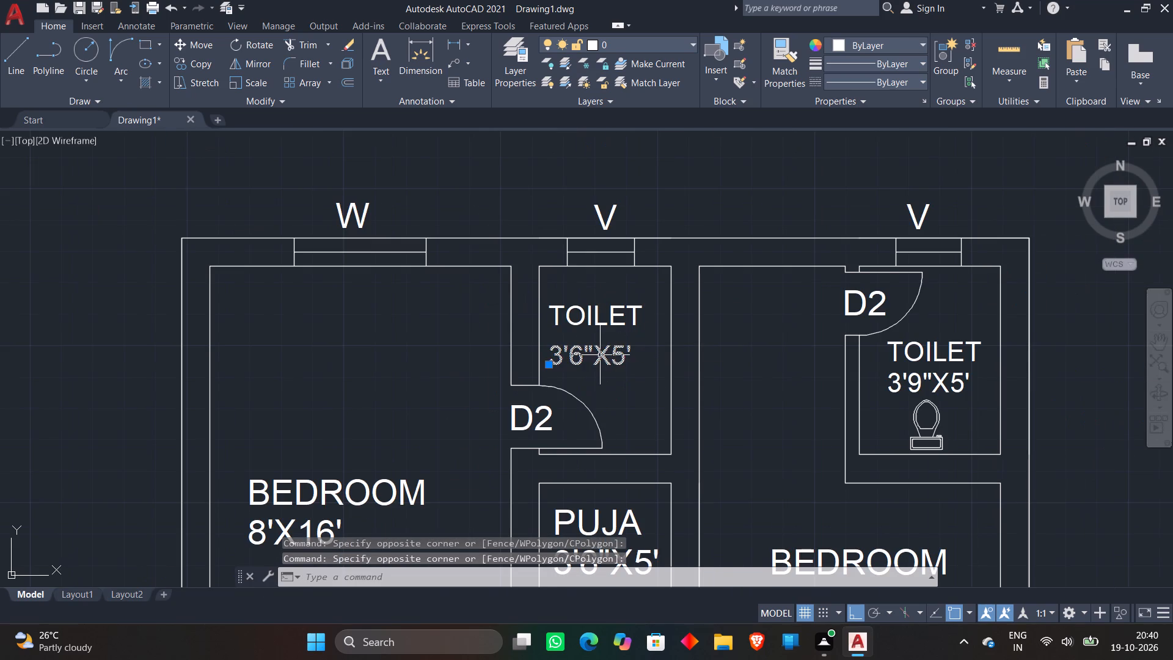
pyautogui.press('m')
pyautogui.press('space')
pyautogui.click(585, 363)
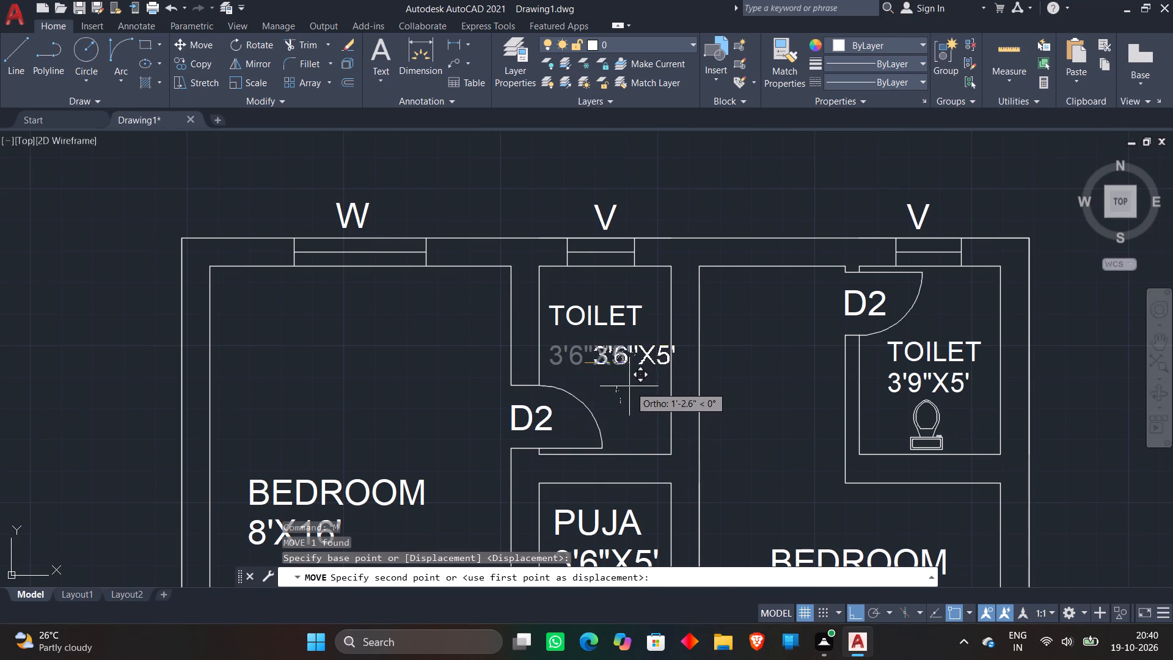
pyautogui.scroll(2, 628, 386)
pyautogui.press('F8')
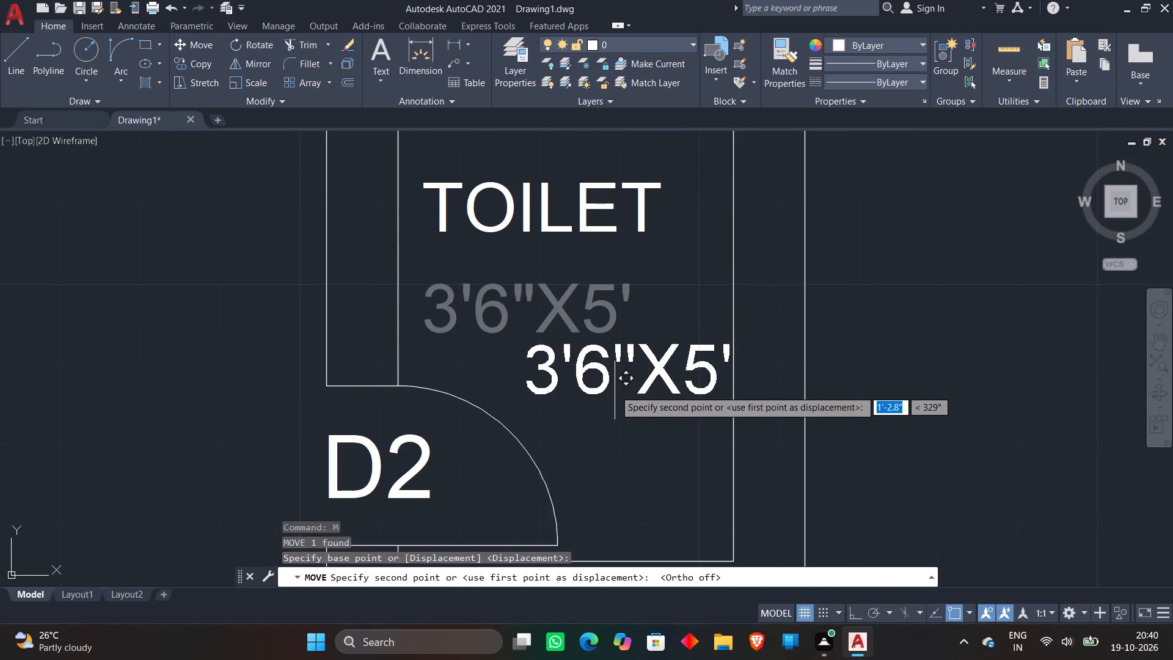
pyautogui.click(594, 399)
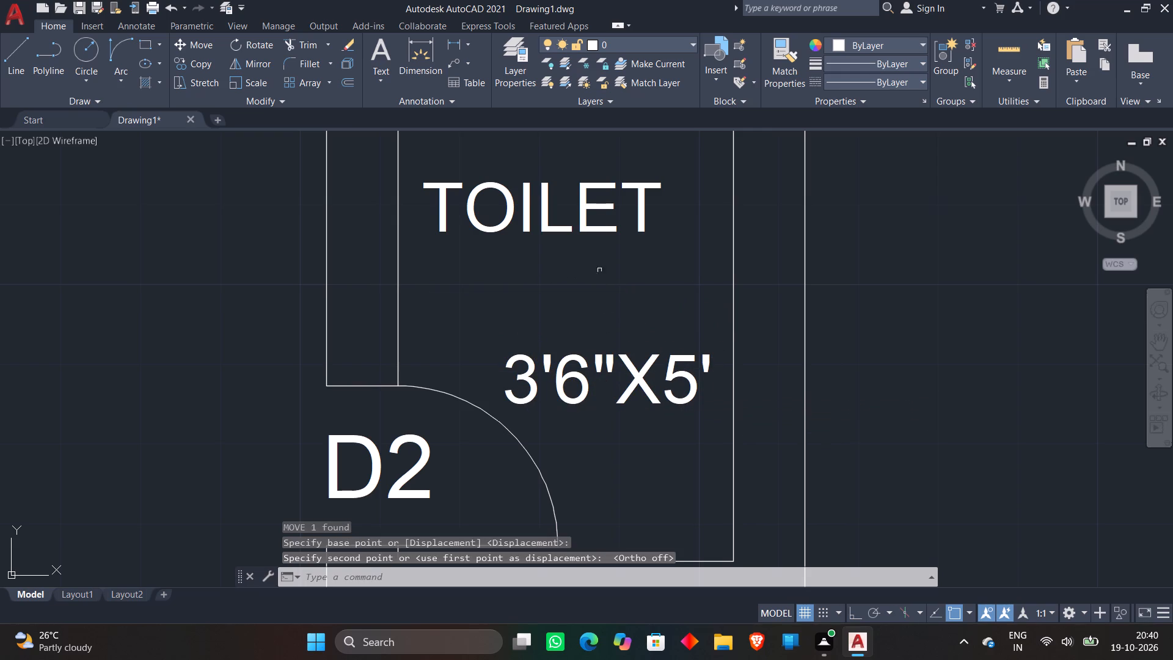
# Move the TOILET text line of the same room to sit close above its shifted 3'6"X5' line.
pyautogui.click(590, 224)
pyautogui.write('M')
pyautogui.press('space')
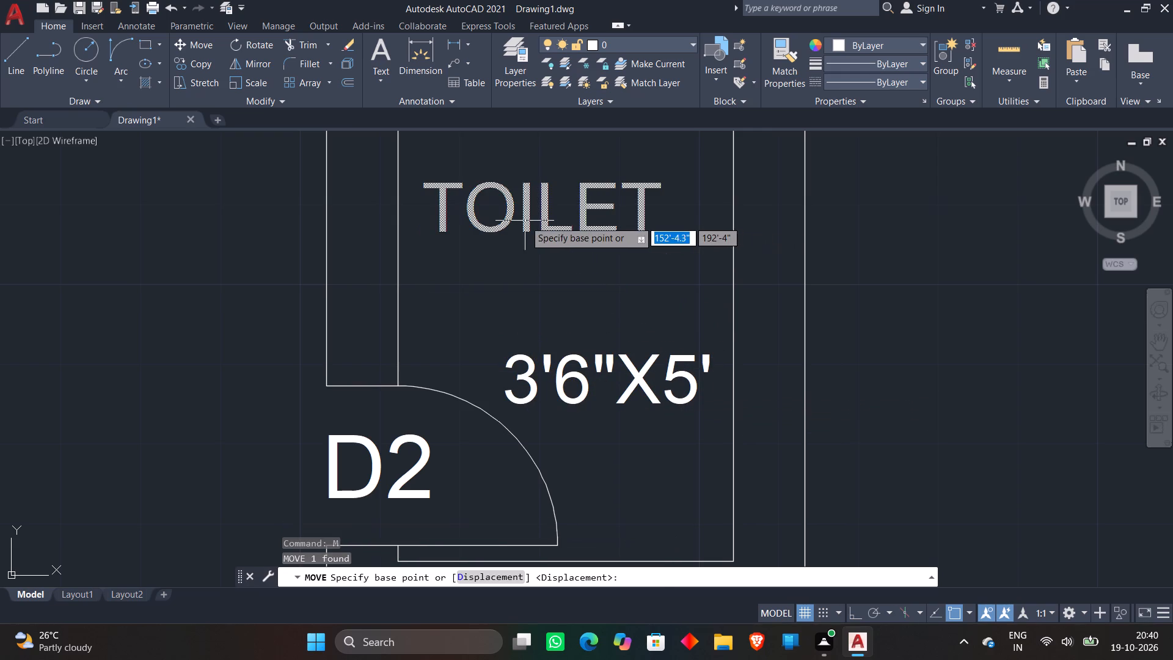
pyautogui.click(484, 210)
pyautogui.scroll(2, 555, 304)
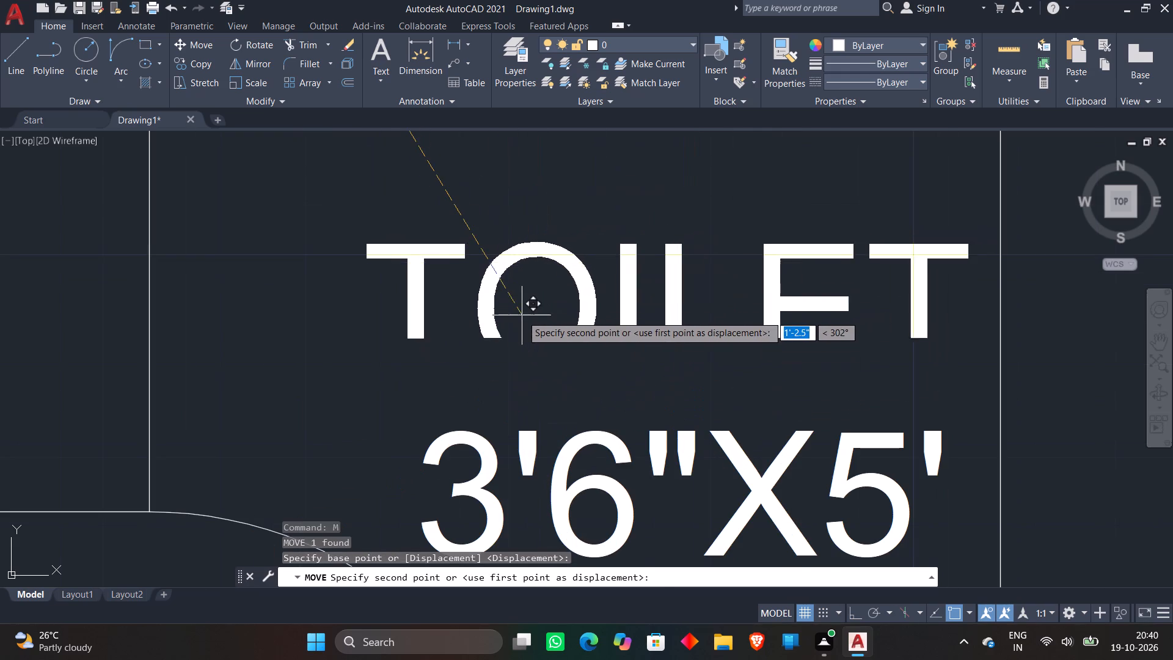
pyautogui.click(521, 328)
# Copy the toilet block from the 3'9"X5' toilet into the 3'6"X5' toilet, above its label.
pyautogui.scroll(-5, 604, 224)
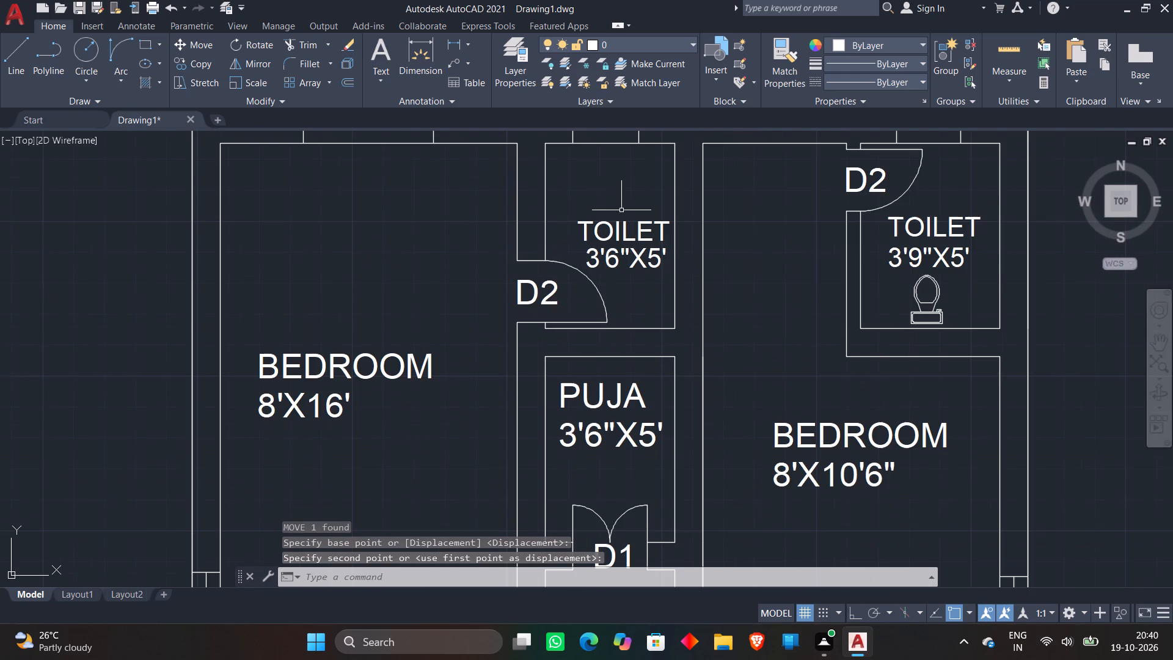
pyautogui.click(935, 285)
pyautogui.rightClick(929, 280)
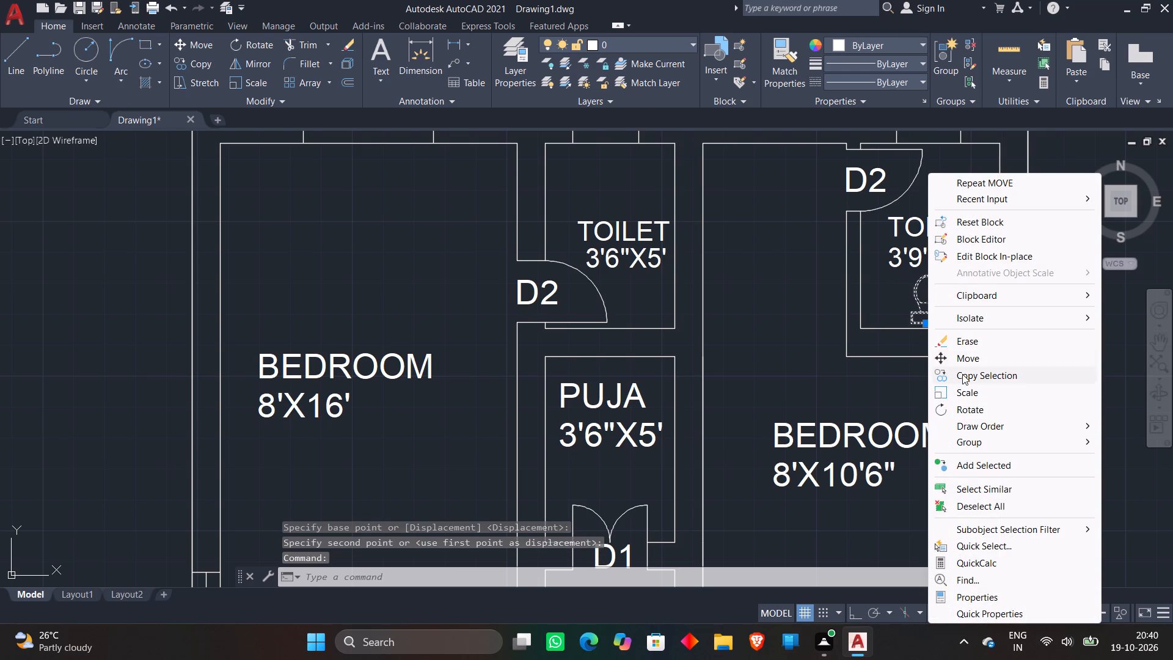
pyautogui.click(962, 374)
pyautogui.click(925, 300)
pyautogui.moveTo(744, 271); pyautogui.dragTo(745, 271, button='middle')
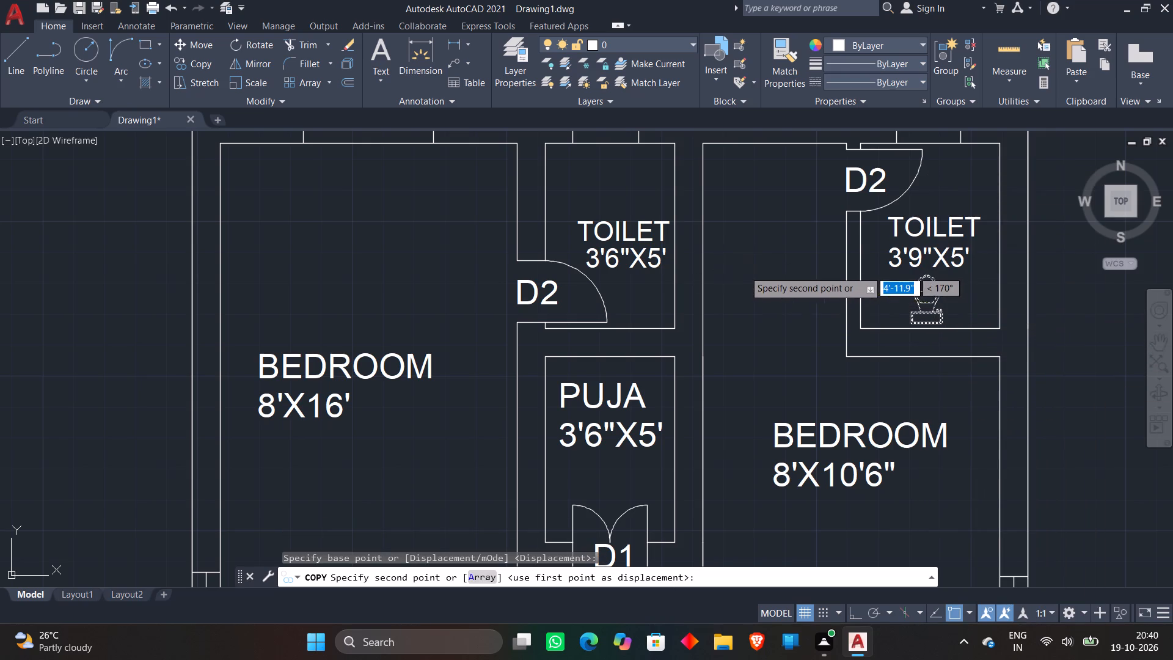
pyautogui.moveTo(745, 271); pyautogui.dragTo(799, 459, button='middle')
pyautogui.scroll(1, 665, 375)
pyautogui.click(663, 376)
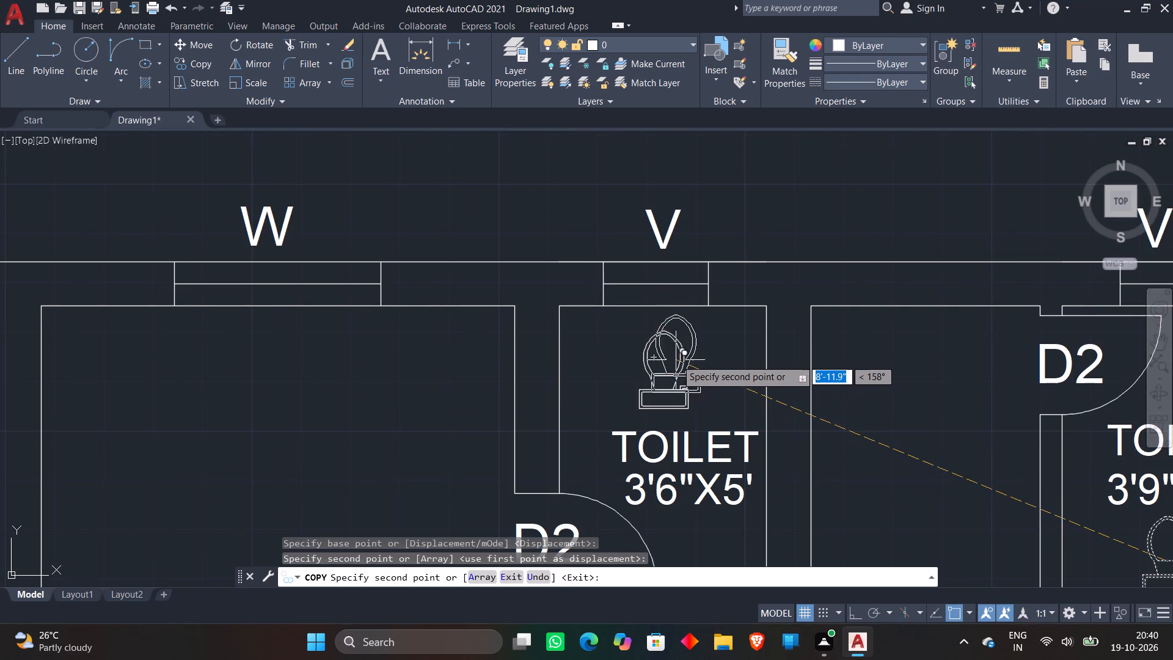
pyautogui.press('Escape')
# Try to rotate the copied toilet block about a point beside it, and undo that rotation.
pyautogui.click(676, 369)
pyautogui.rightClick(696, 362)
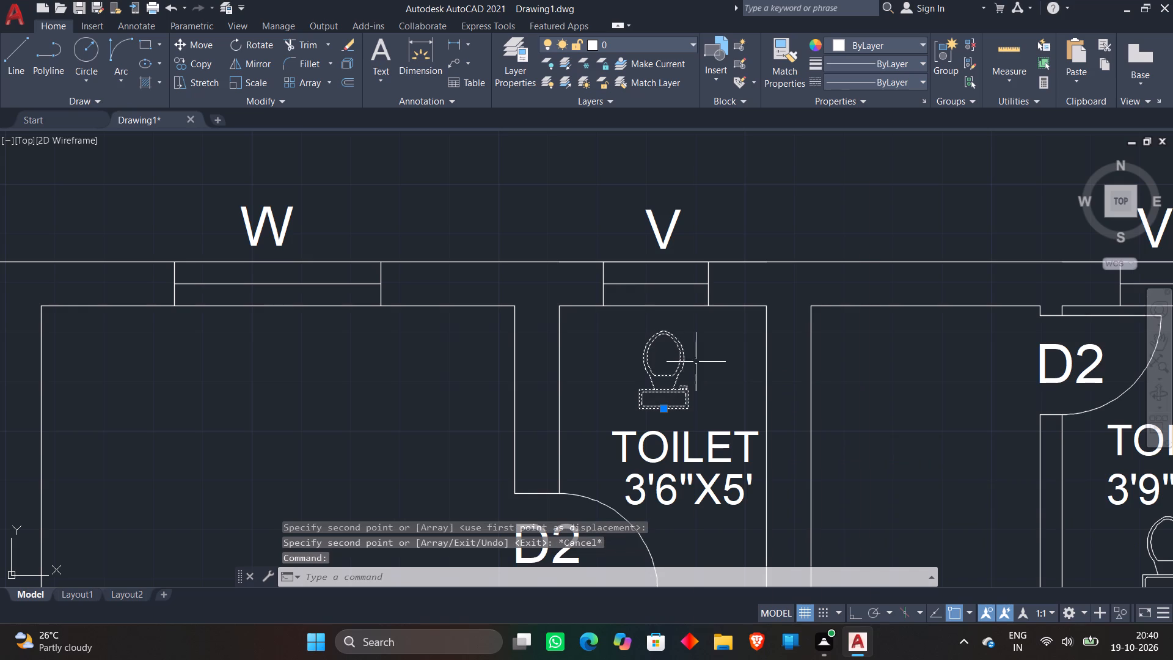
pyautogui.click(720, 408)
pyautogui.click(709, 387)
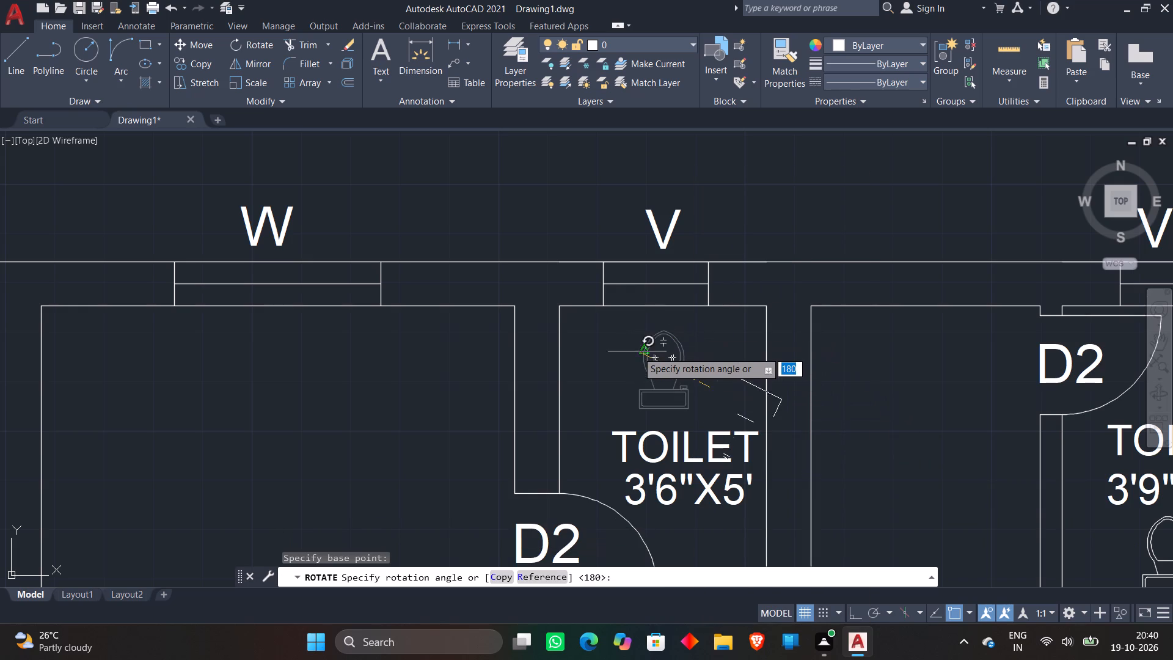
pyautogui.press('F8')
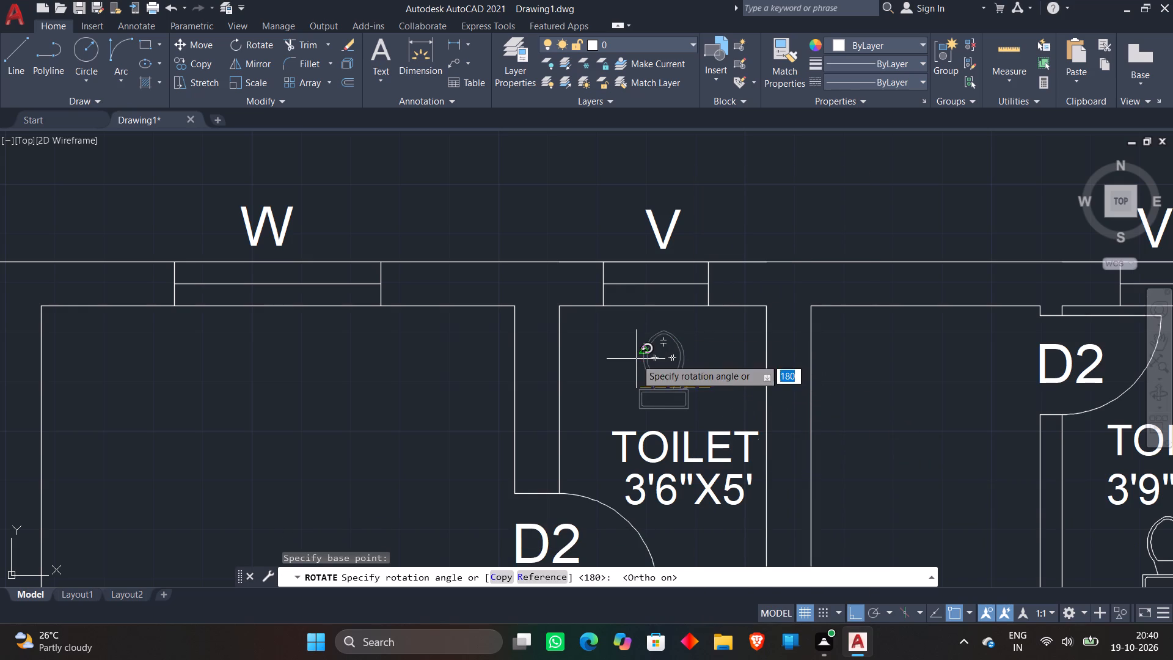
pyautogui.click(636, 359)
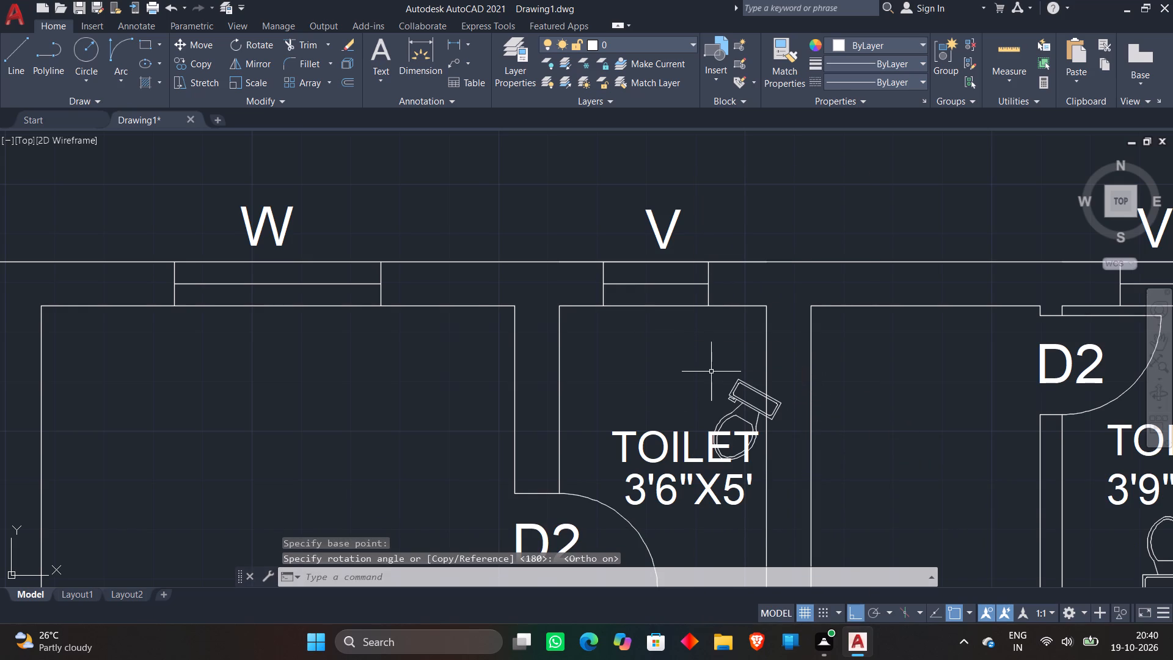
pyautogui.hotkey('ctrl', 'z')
# Rotate the copied toilet block 180° with Ortho on, using a base point beside the fixture.
pyautogui.click(615, 321)
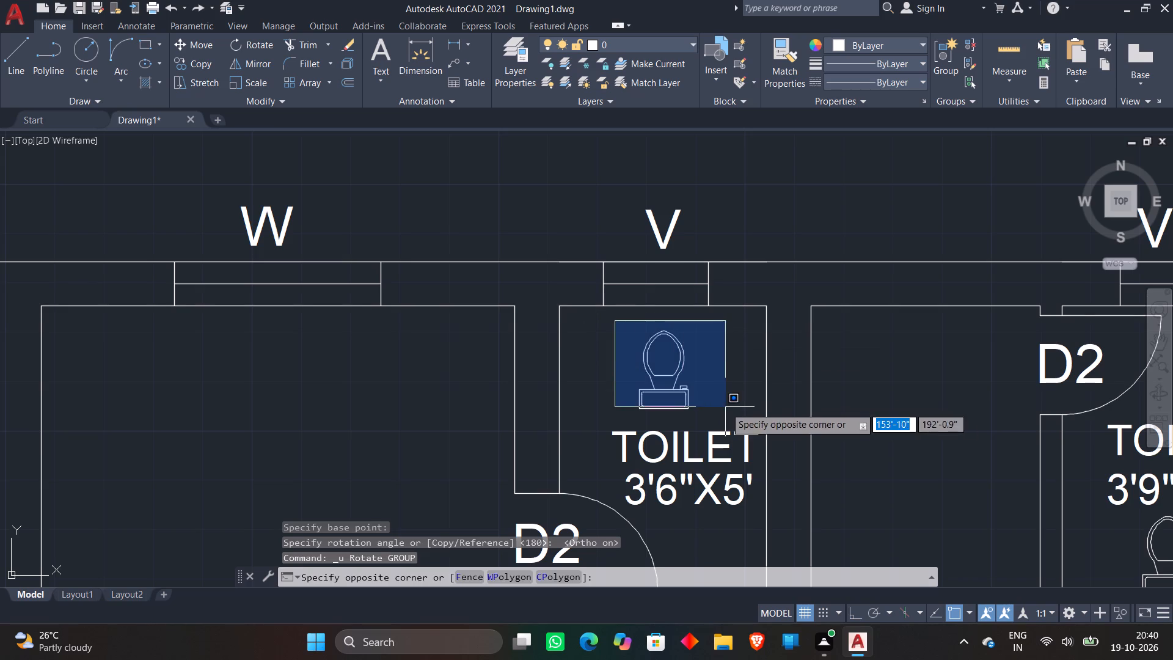
pyautogui.click(725, 407)
pyautogui.click(677, 406)
pyautogui.rightClick(722, 384)
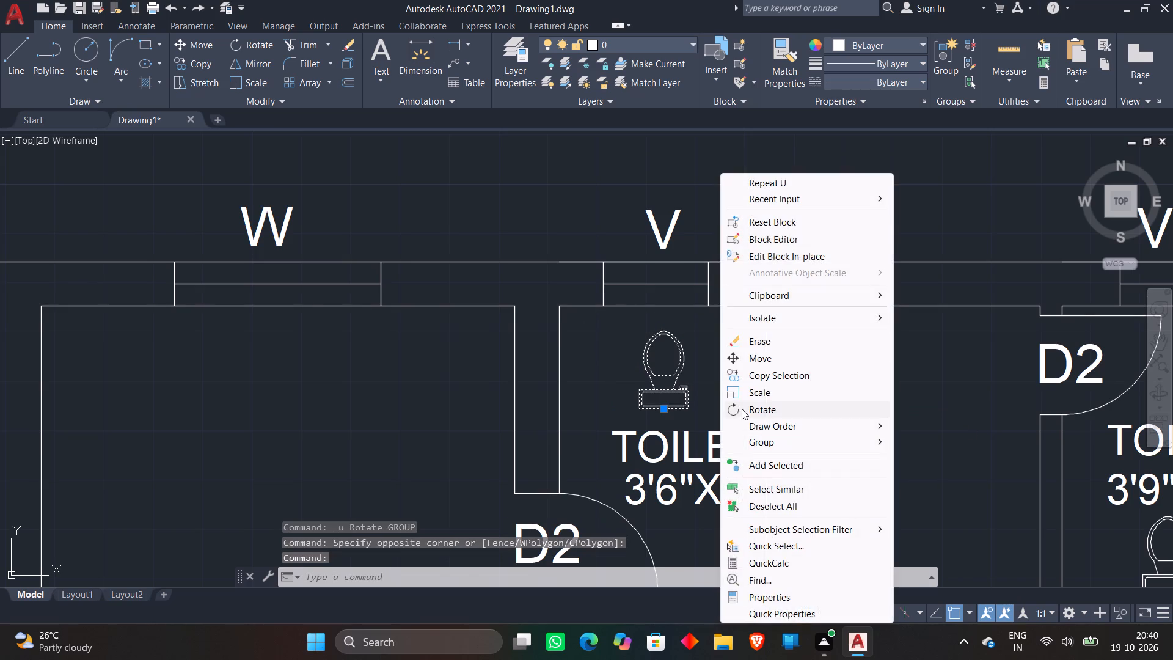
pyautogui.click(742, 409)
pyautogui.click(722, 398)
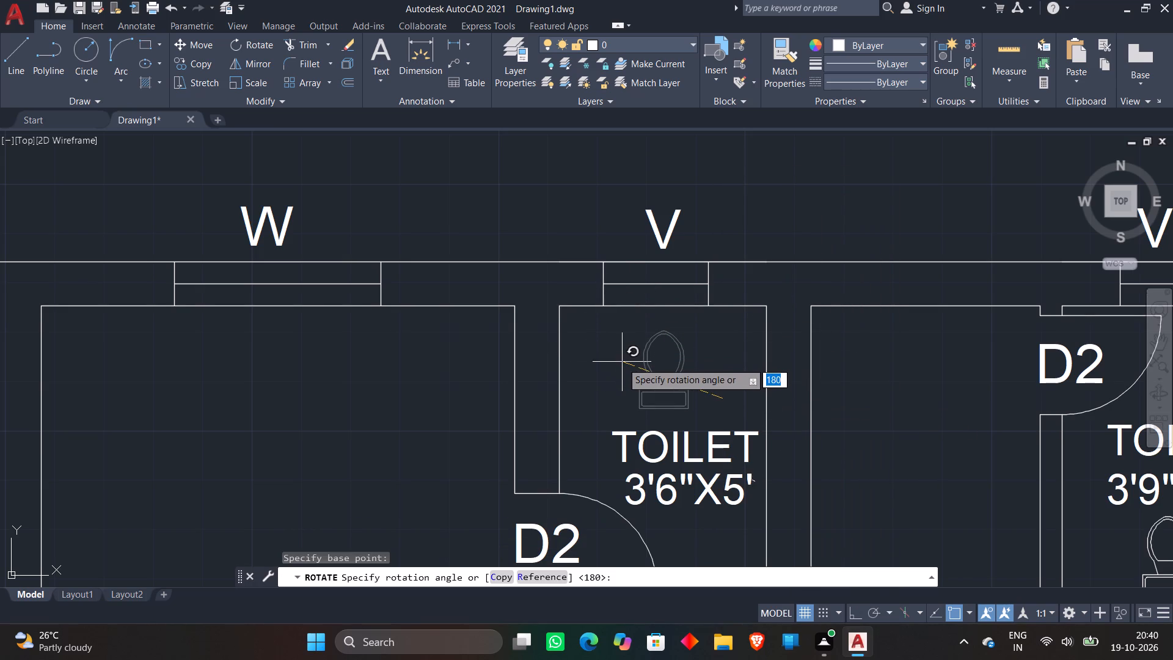
pyautogui.press('F8')
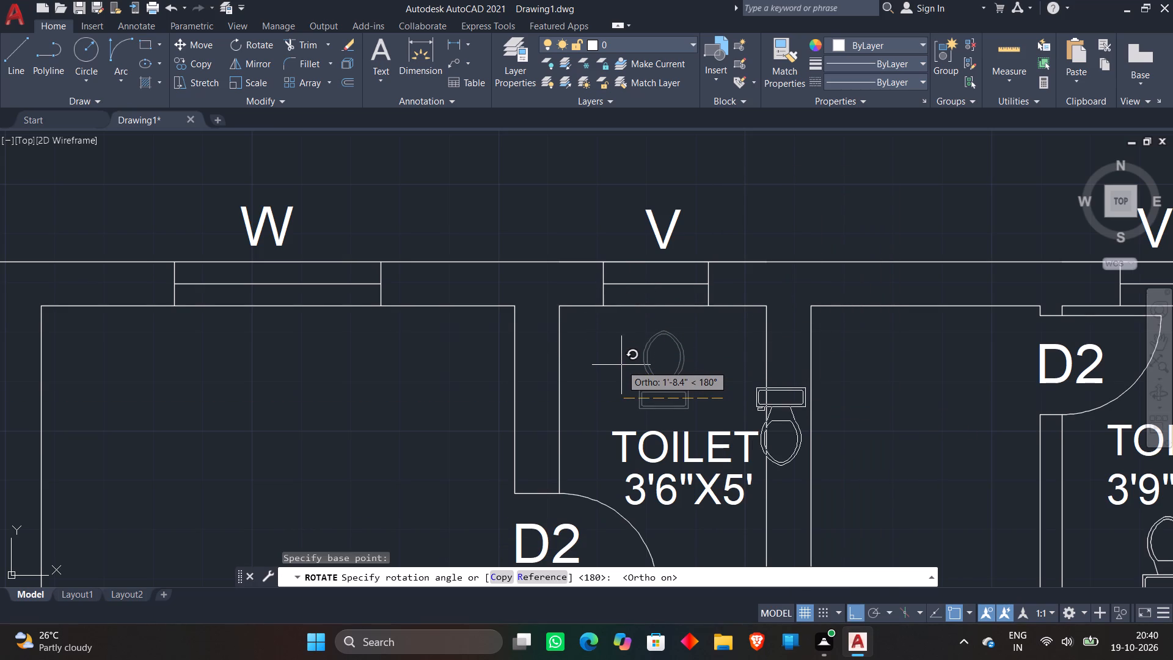
pyautogui.click(621, 365)
# Move the rotated toilet block into the 3'6"X5' toilet, with its tank just below the wall under ventilator V.
pyautogui.click(778, 391)
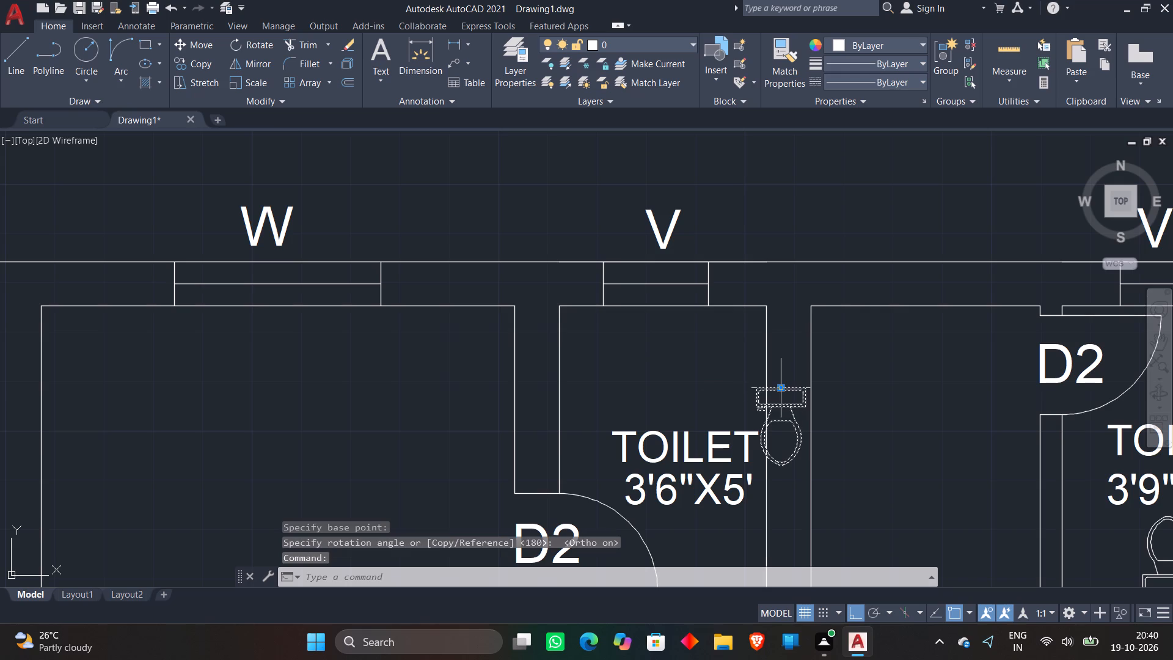
pyautogui.write('M')
pyautogui.press('space')
pyautogui.click(781, 403)
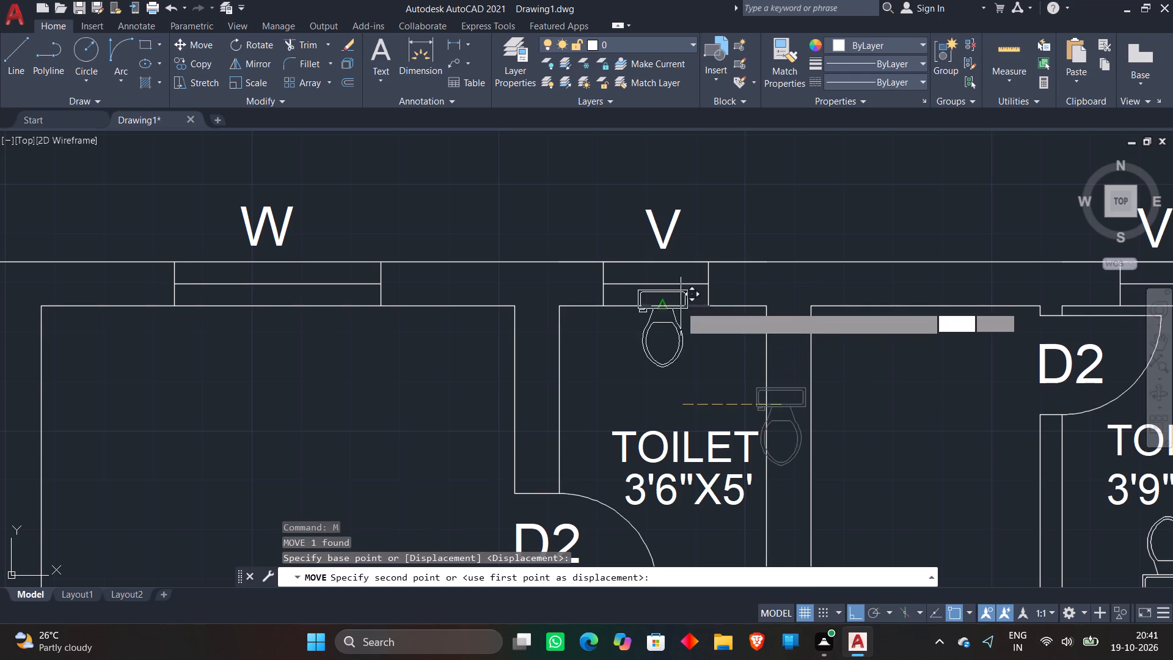
pyautogui.press('F8')
pyautogui.scroll(3, 678, 330)
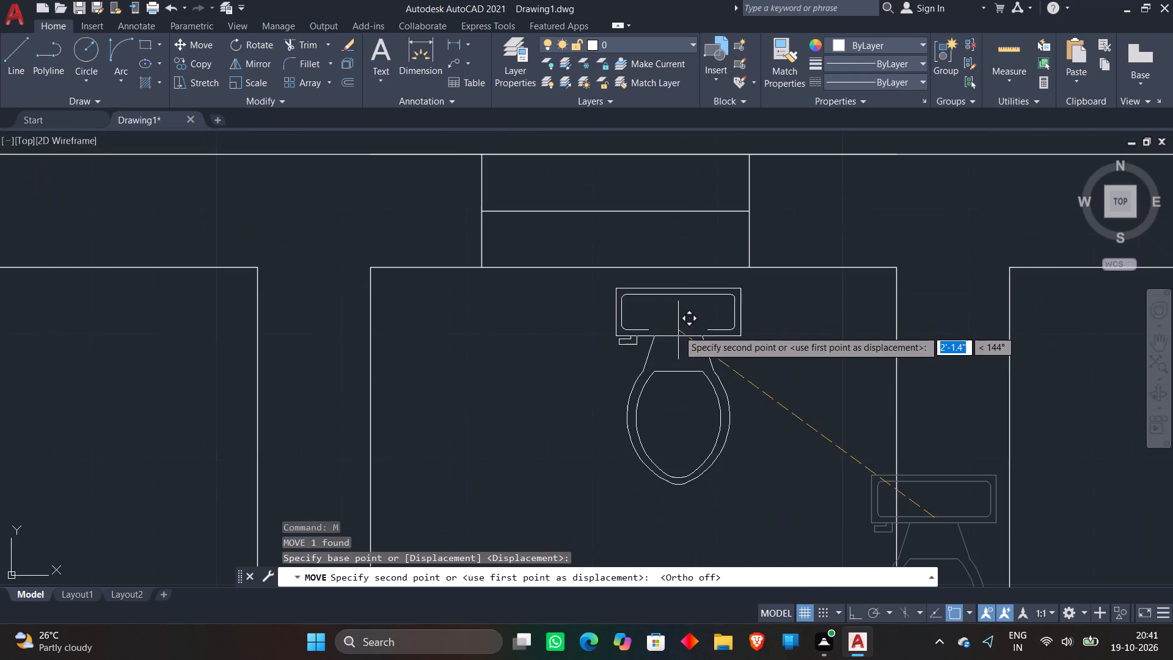
pyautogui.click(630, 349)
# Move the small bed block from outside the plan into the 8'X16' bedroom, between its label and the upper window W.
pyautogui.scroll(-3, 679, 306)
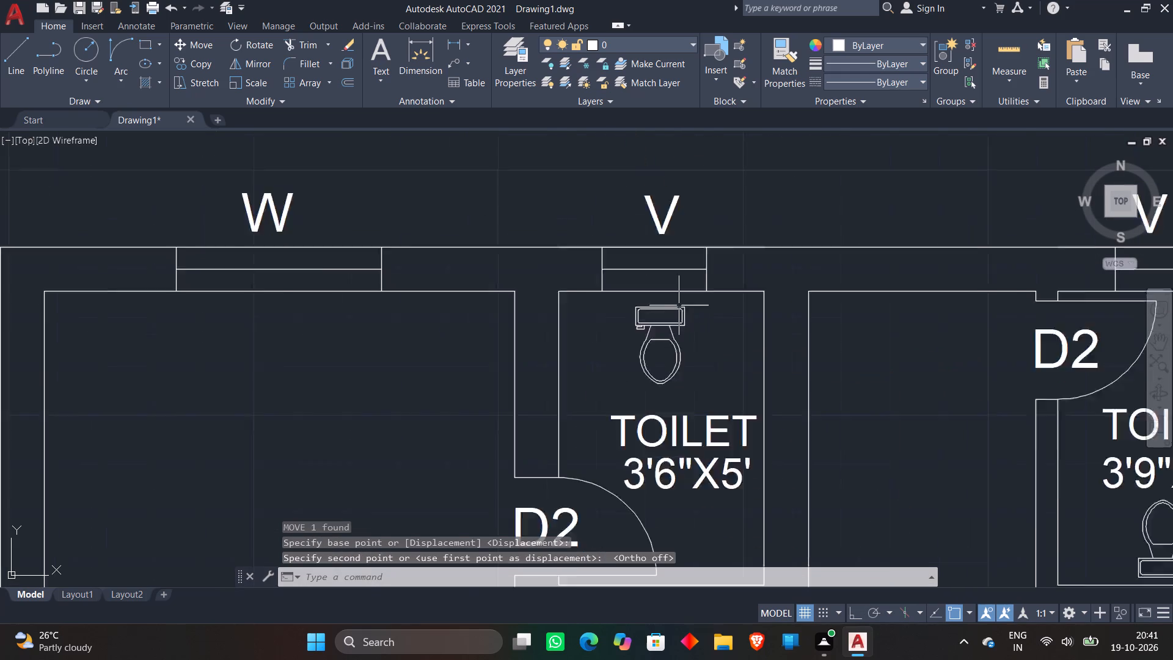
pyautogui.scroll(-1, 679, 305)
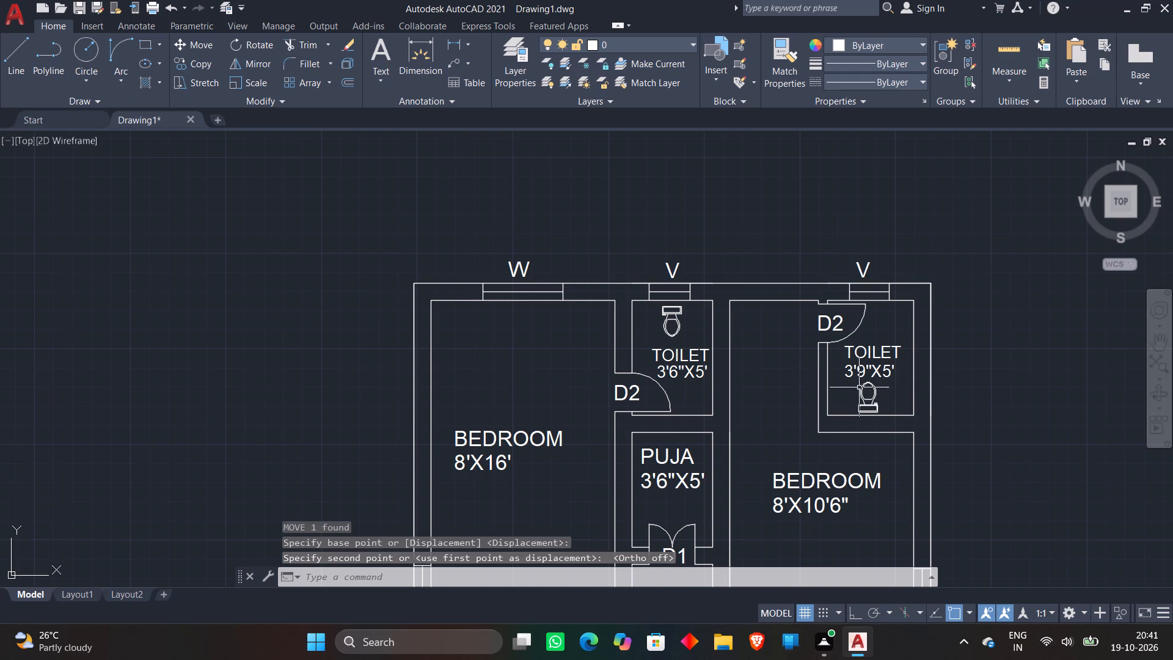
pyautogui.scroll(-2, 879, 394)
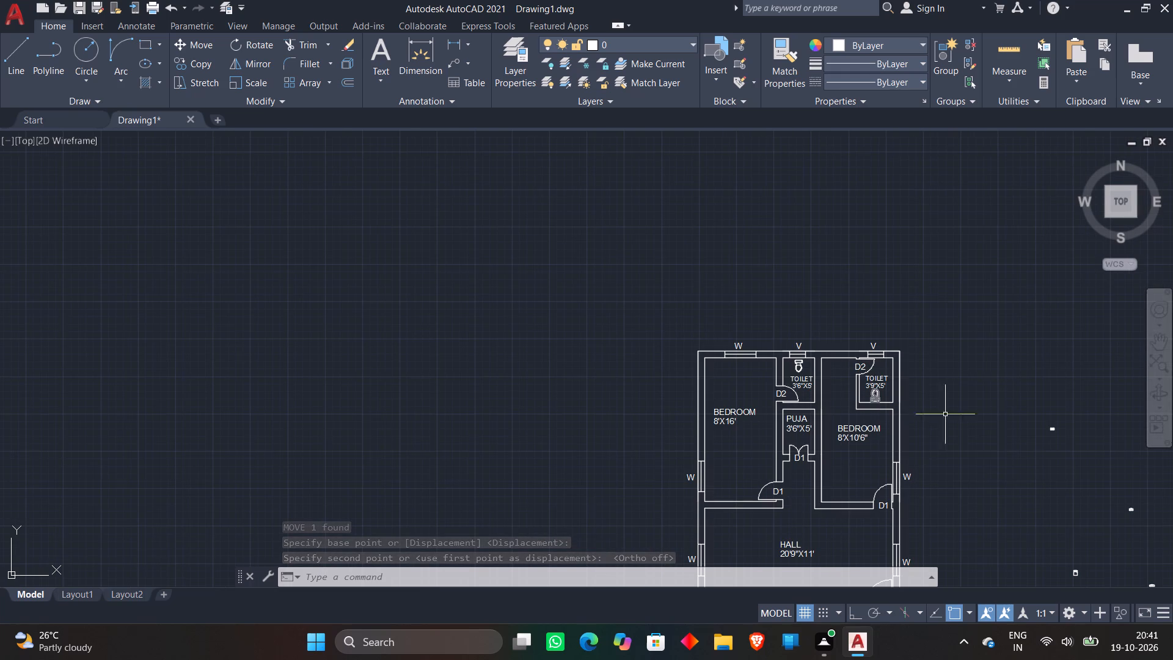
pyautogui.moveTo(992, 425); pyautogui.dragTo(842, 369, button='middle')
pyautogui.scroll(3, 940, 375)
pyautogui.scroll(2, 791, 350)
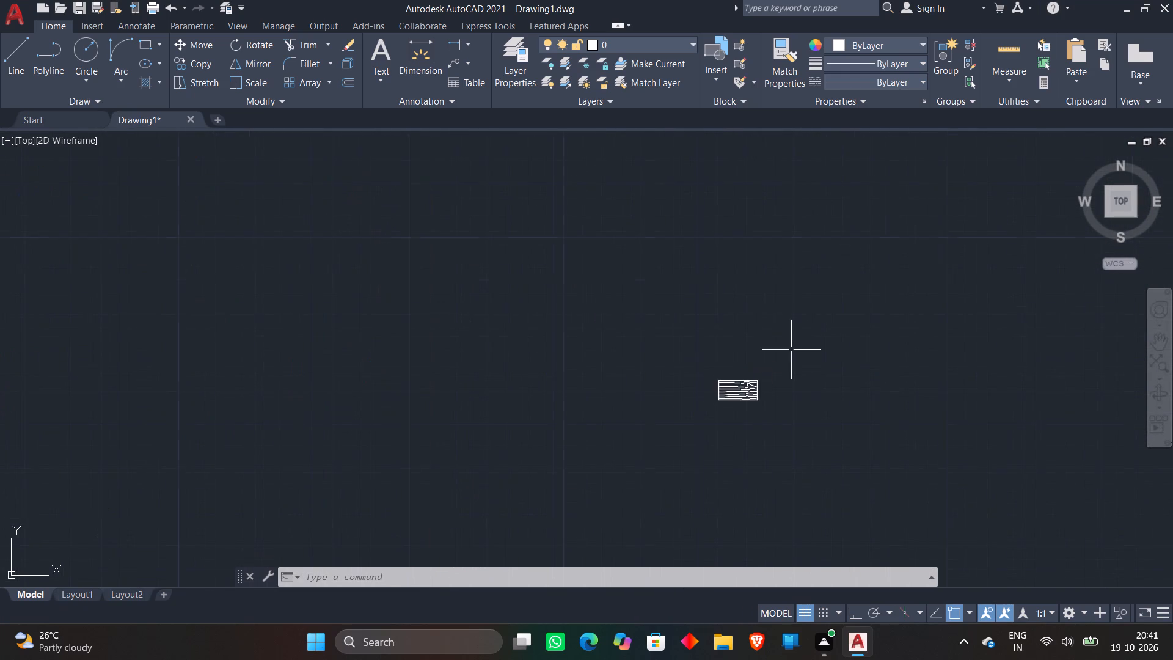
pyautogui.scroll(-5, 762, 348)
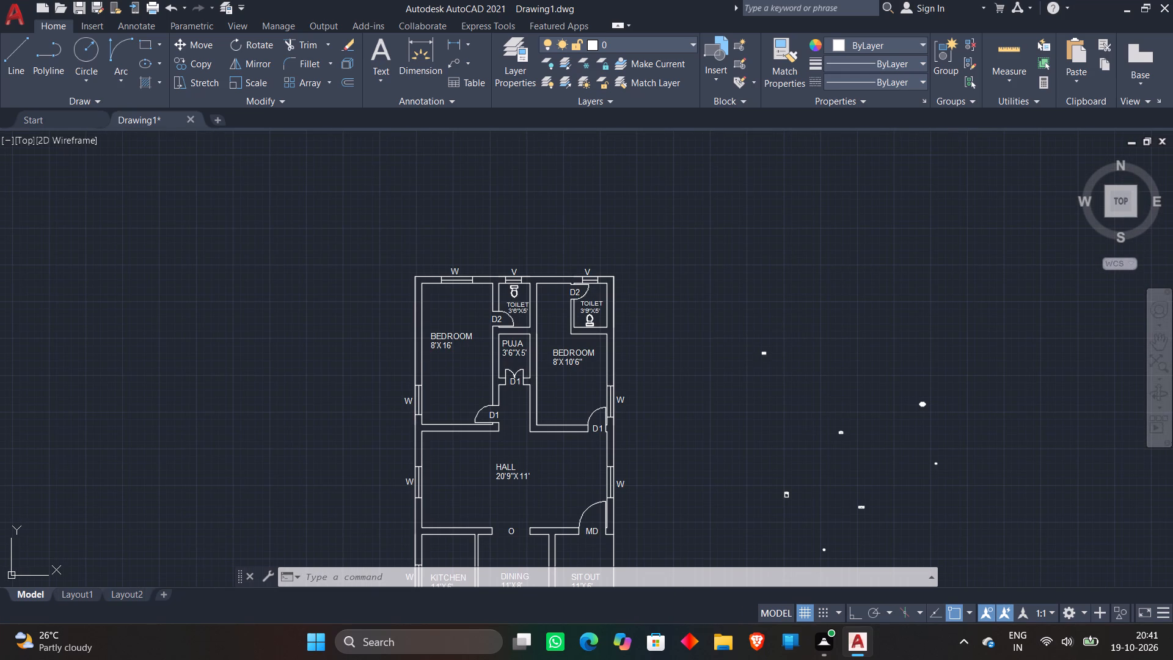
pyautogui.click(777, 477)
pyautogui.click(820, 515)
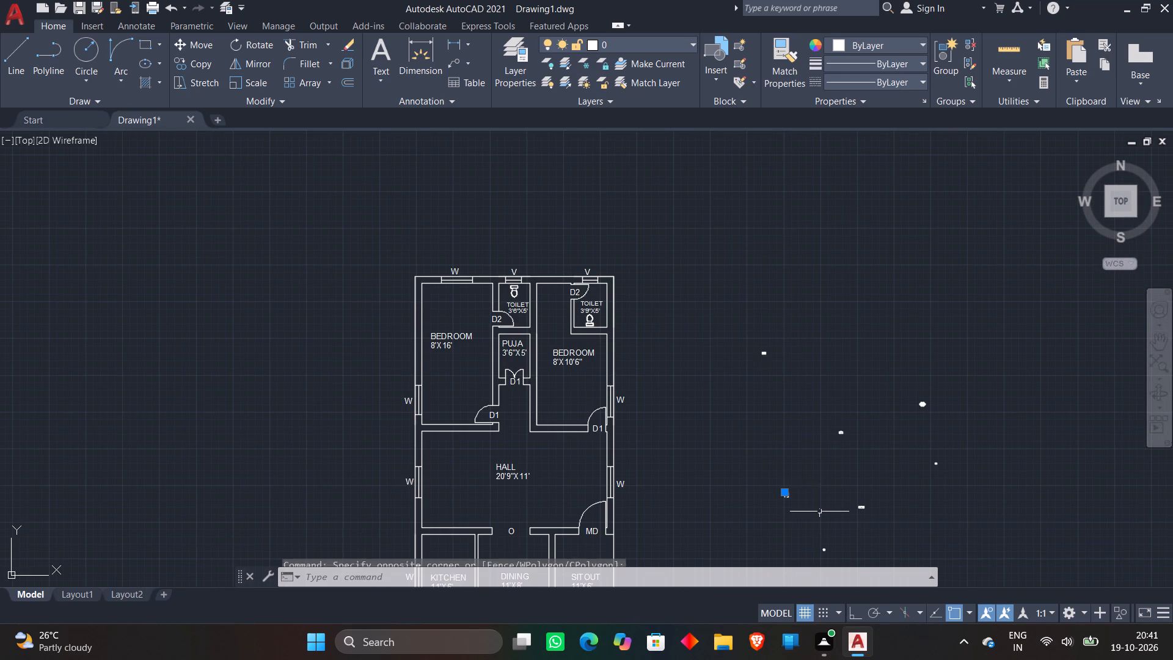
pyautogui.press('m')
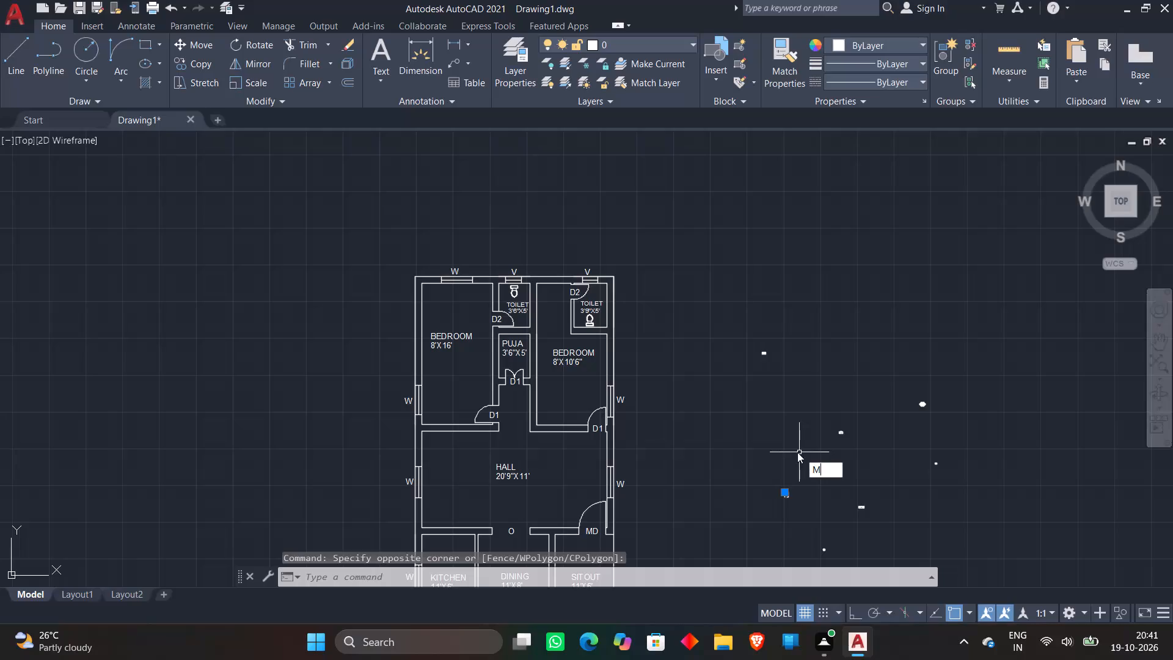
pyautogui.press('space')
pyautogui.click(787, 489)
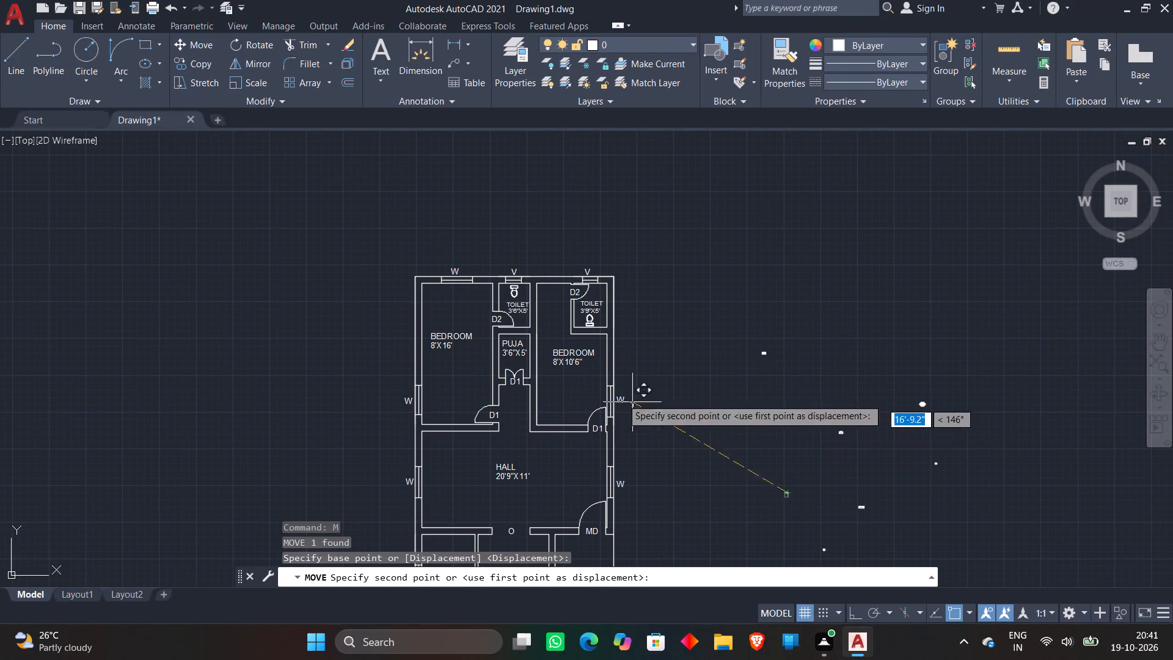
pyautogui.scroll(4, 437, 350)
pyautogui.moveTo(513, 178); pyautogui.dragTo(516, 359, button='middle')
pyautogui.scroll(-1, 513, 229)
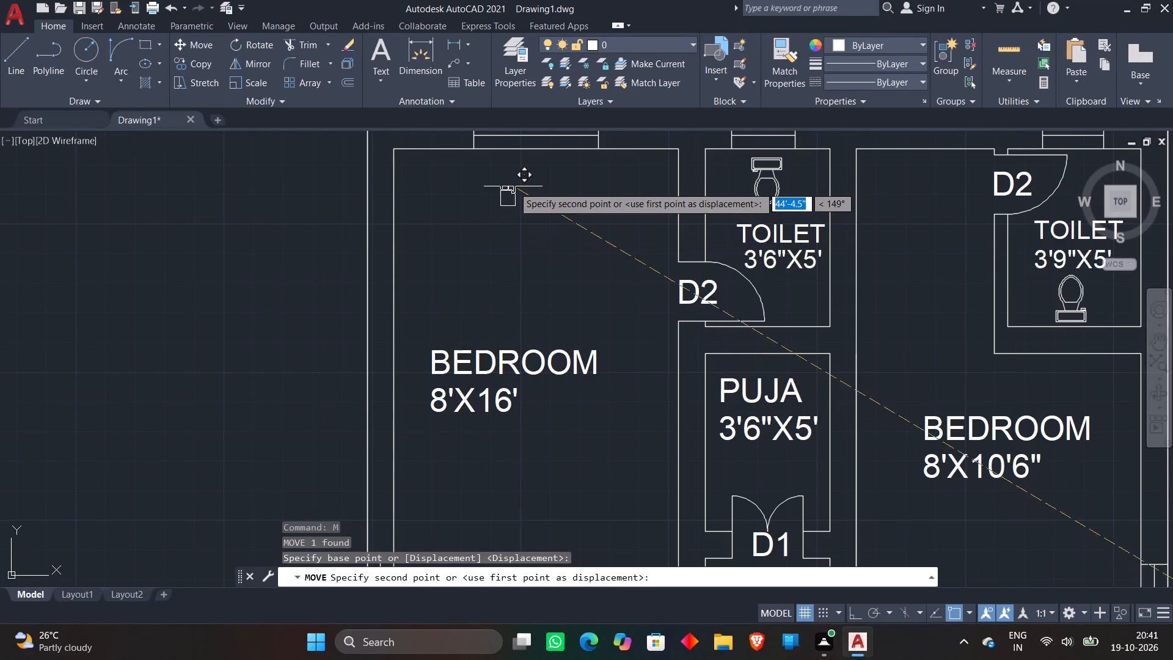
pyautogui.click(520, 199)
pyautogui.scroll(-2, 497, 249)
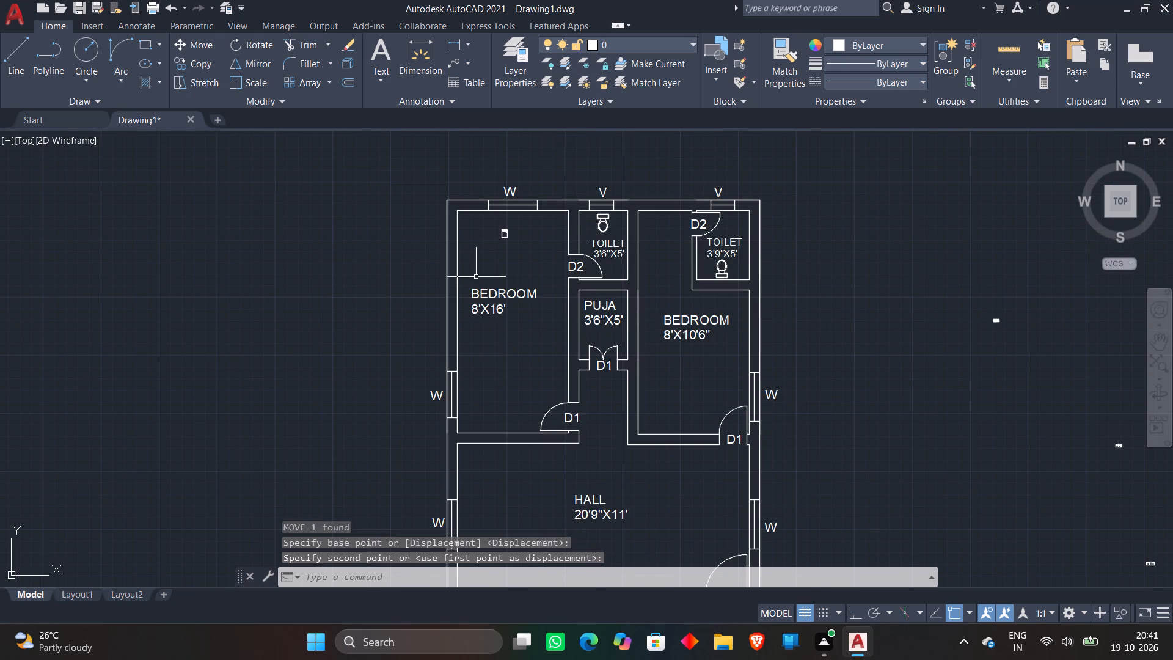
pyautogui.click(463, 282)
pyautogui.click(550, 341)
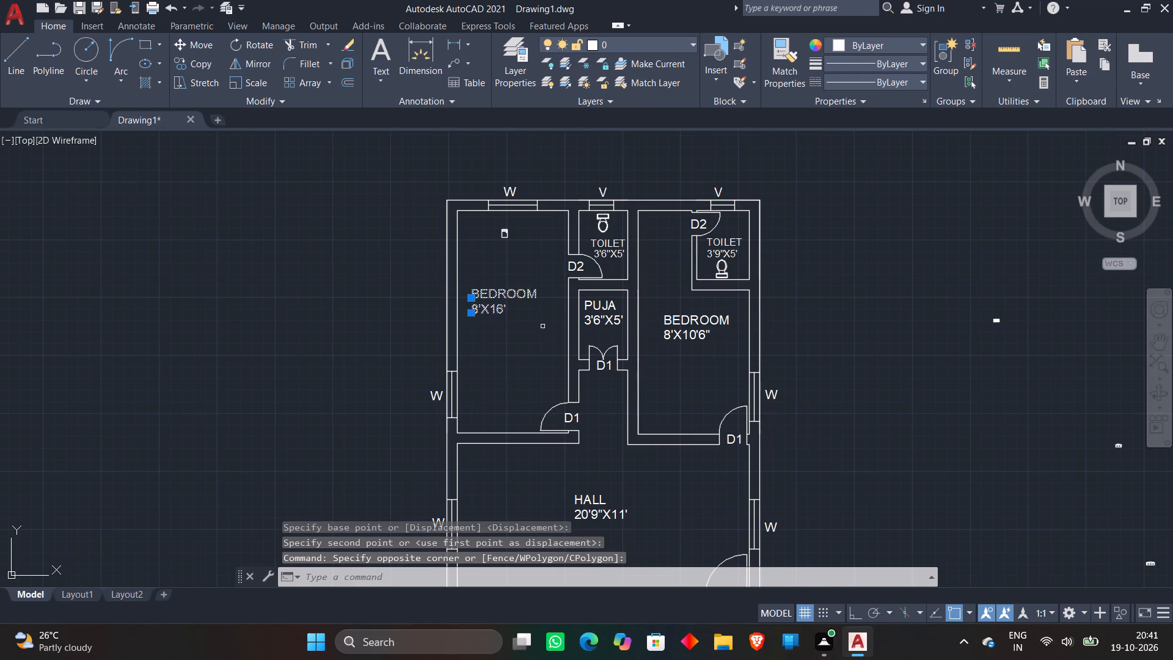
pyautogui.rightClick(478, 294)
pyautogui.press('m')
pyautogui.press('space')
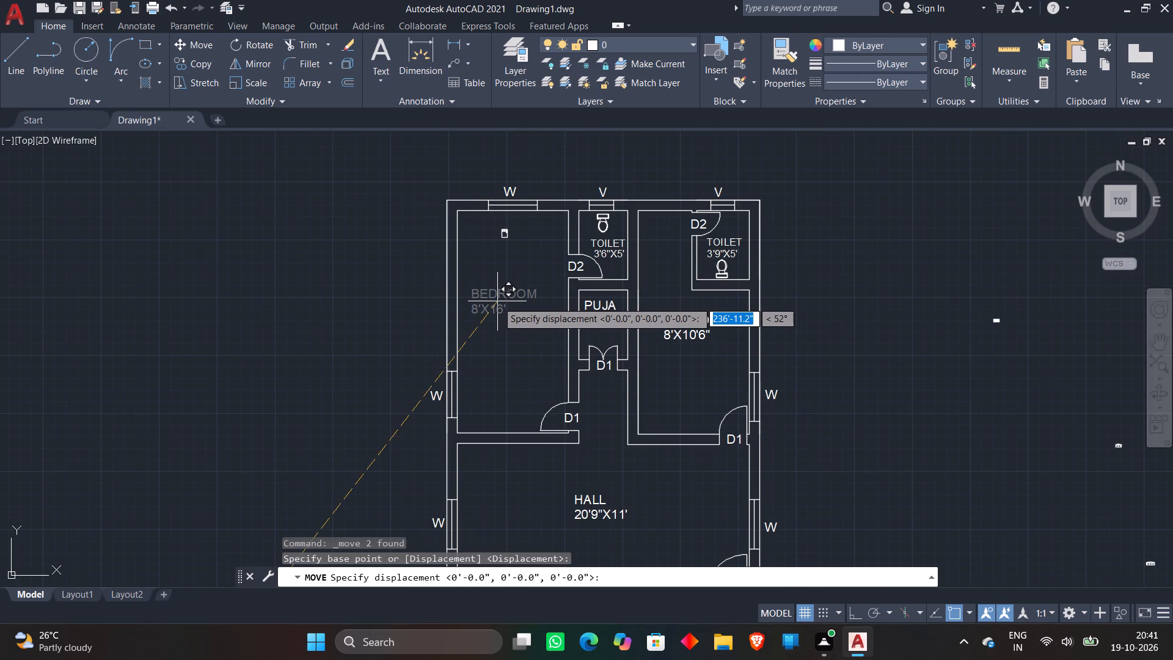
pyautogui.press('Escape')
# Move both lines of the BEDROOM 8'X16' label down about 5' to clear space for the bed.
pyautogui.click(502, 290)
pyautogui.click(499, 312)
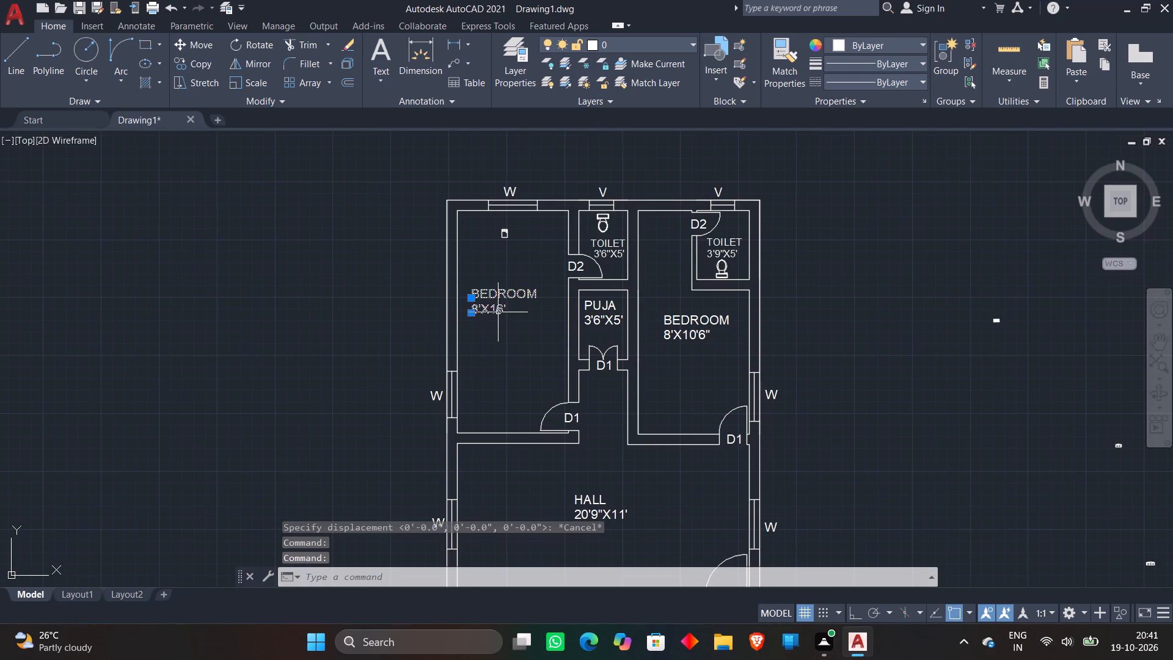
pyautogui.press('m')
pyautogui.press('space')
pyautogui.click(495, 295)
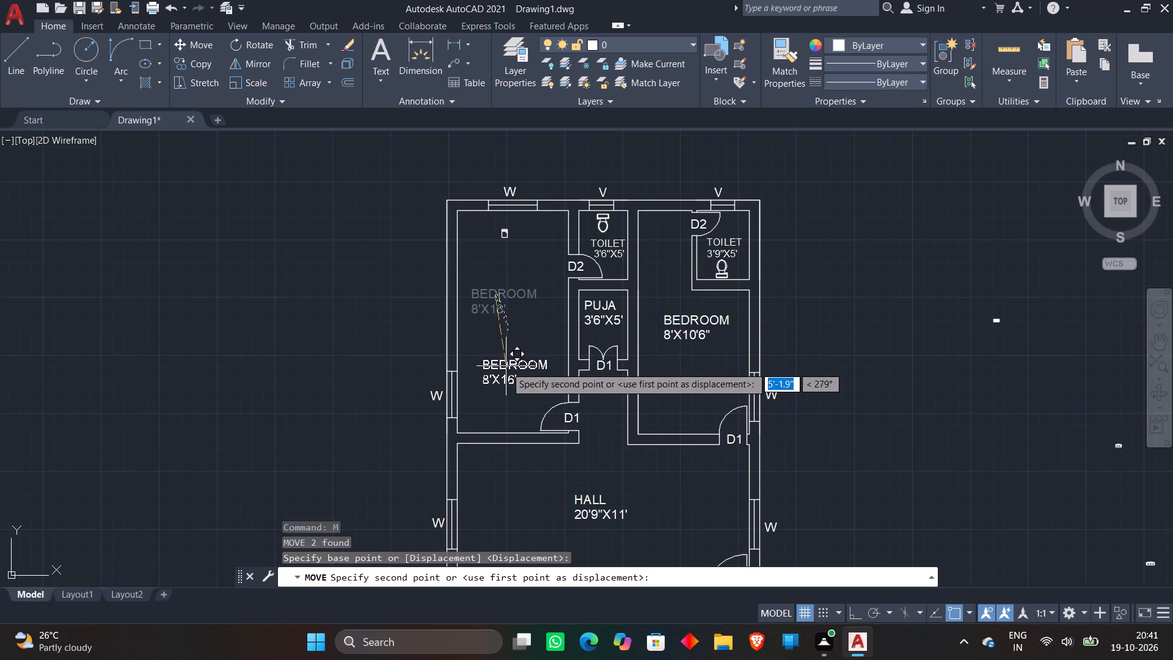
pyautogui.click(506, 367)
# Scale up the small bed block in the 8'X16' bedroom about its lower corner, to roughly two-thirds of the room's width.
pyautogui.moveTo(522, 232); pyautogui.dragTo(511, 326, button='middle')
pyautogui.scroll(1, 497, 306)
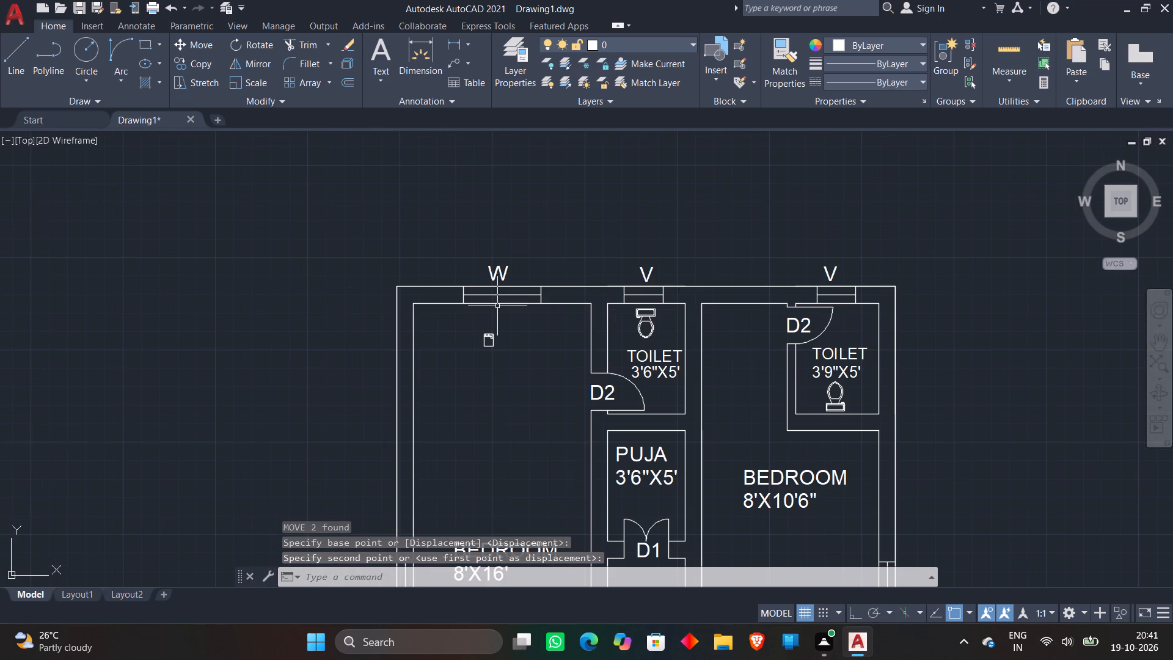
pyautogui.click(480, 317)
pyautogui.click(518, 400)
pyautogui.rightClick(524, 383)
pyautogui.click(547, 392)
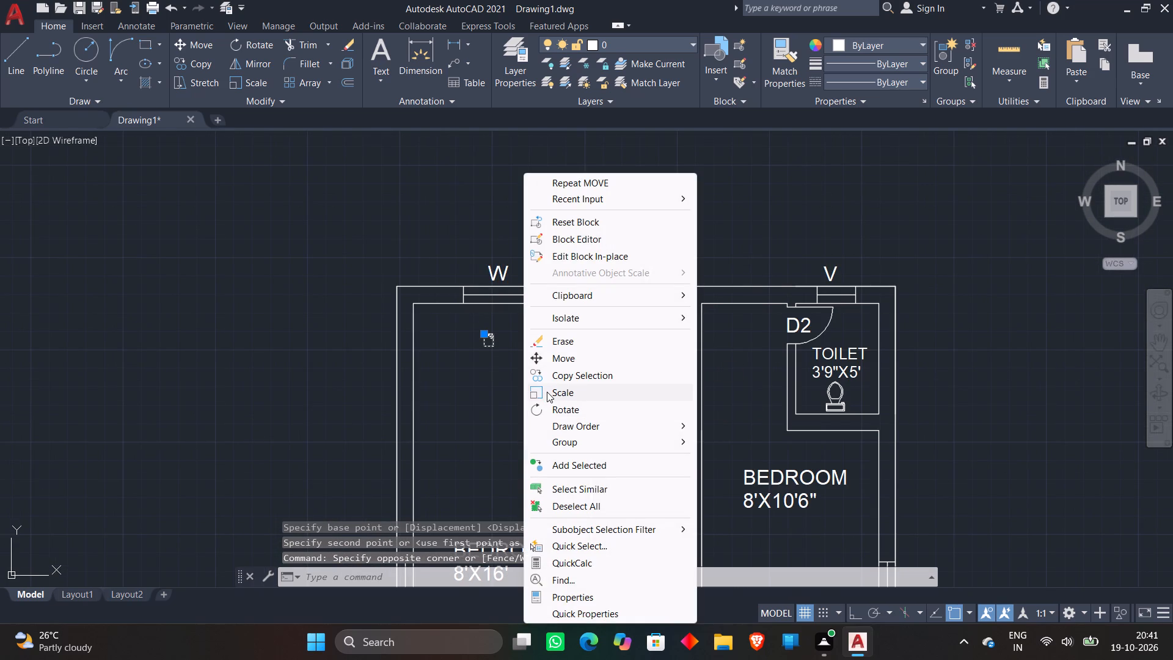
pyautogui.click(496, 344)
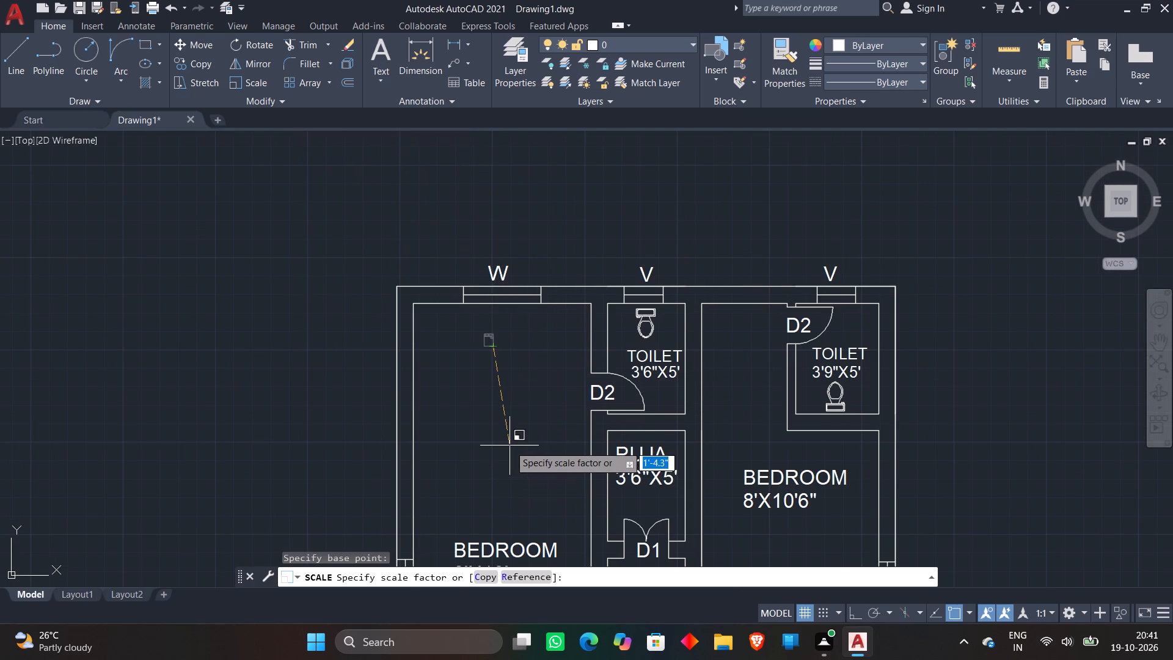
pyautogui.click(500, 428)
# Move the enlarged bed block inside the 8'X16' bedroom, with its pillows just below the upper window W.
pyautogui.click(492, 349)
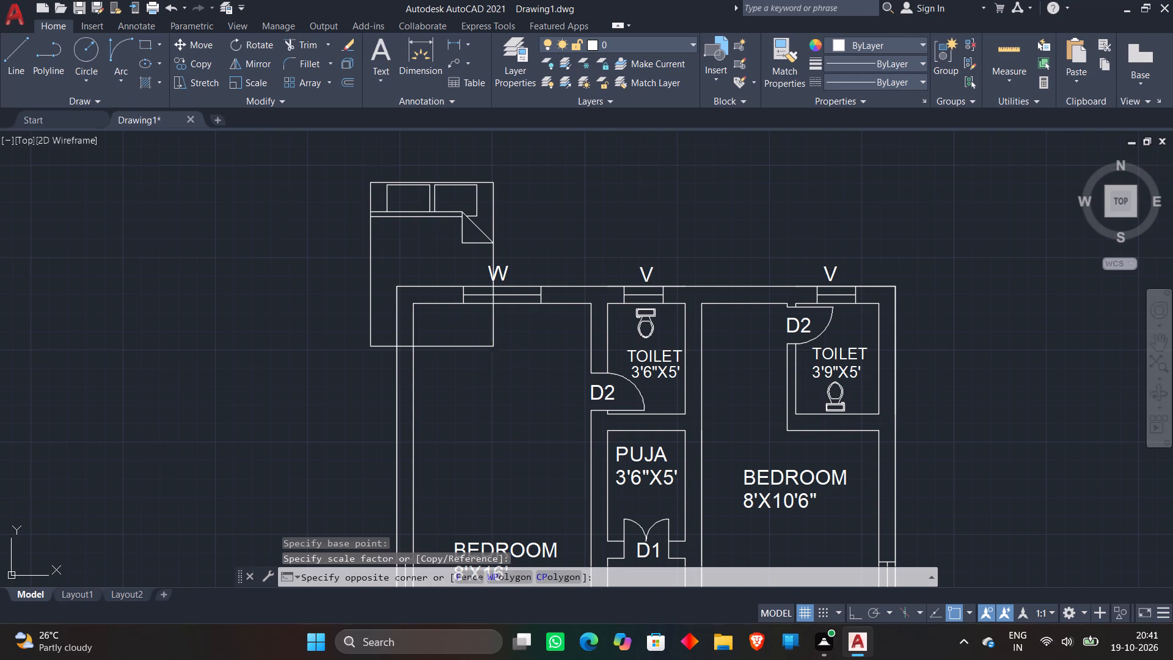
pyautogui.click(489, 340)
pyautogui.press('m')
pyautogui.press('space')
pyautogui.click(486, 345)
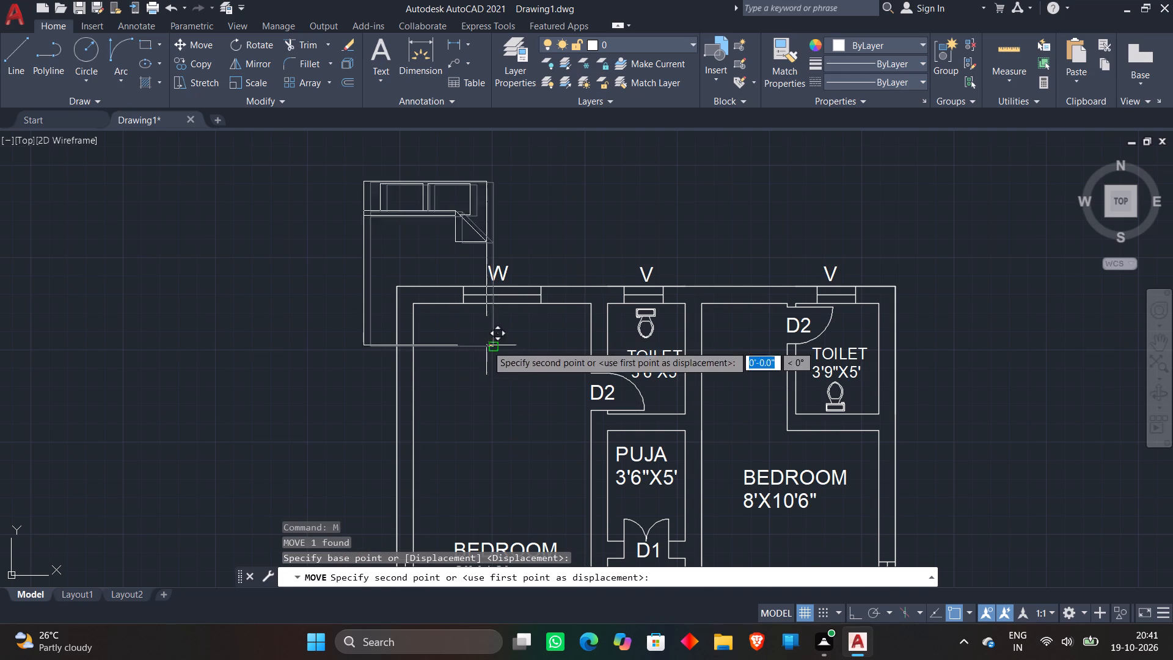
pyautogui.click(555, 479)
# Move the BEDROOM text just below the bed and centre the 8'X16' text under it.
pyautogui.scroll(-1, 554, 450)
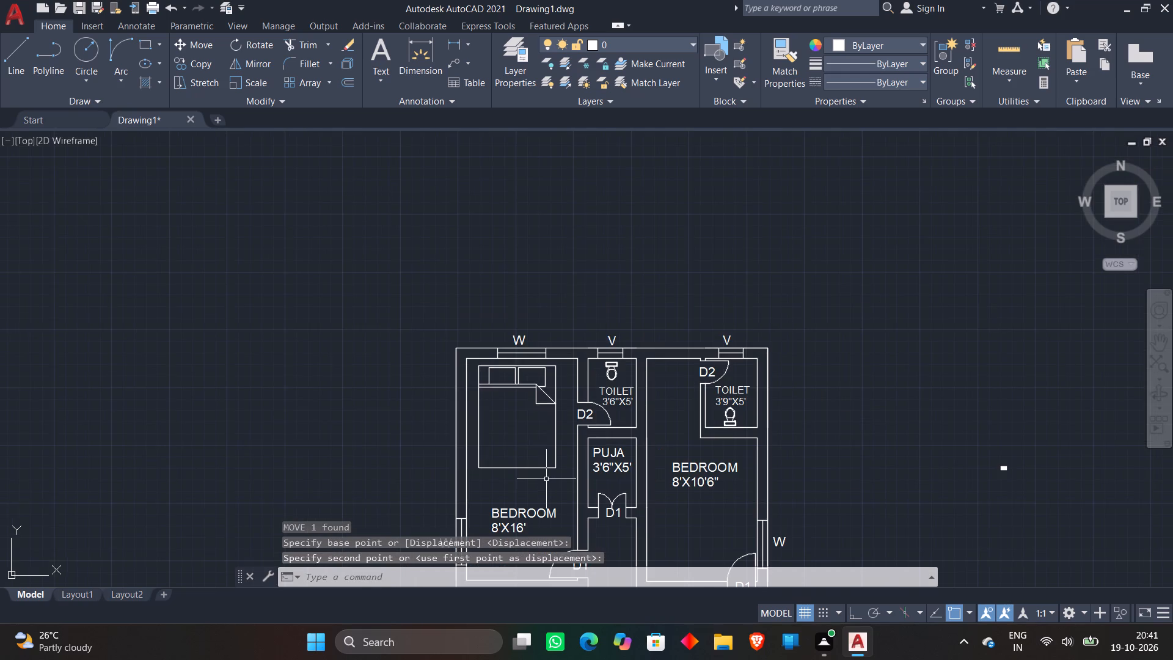
pyautogui.moveTo(546, 479); pyautogui.dragTo(541, 369, button='middle')
pyautogui.scroll(1, 525, 386)
pyautogui.click(502, 419)
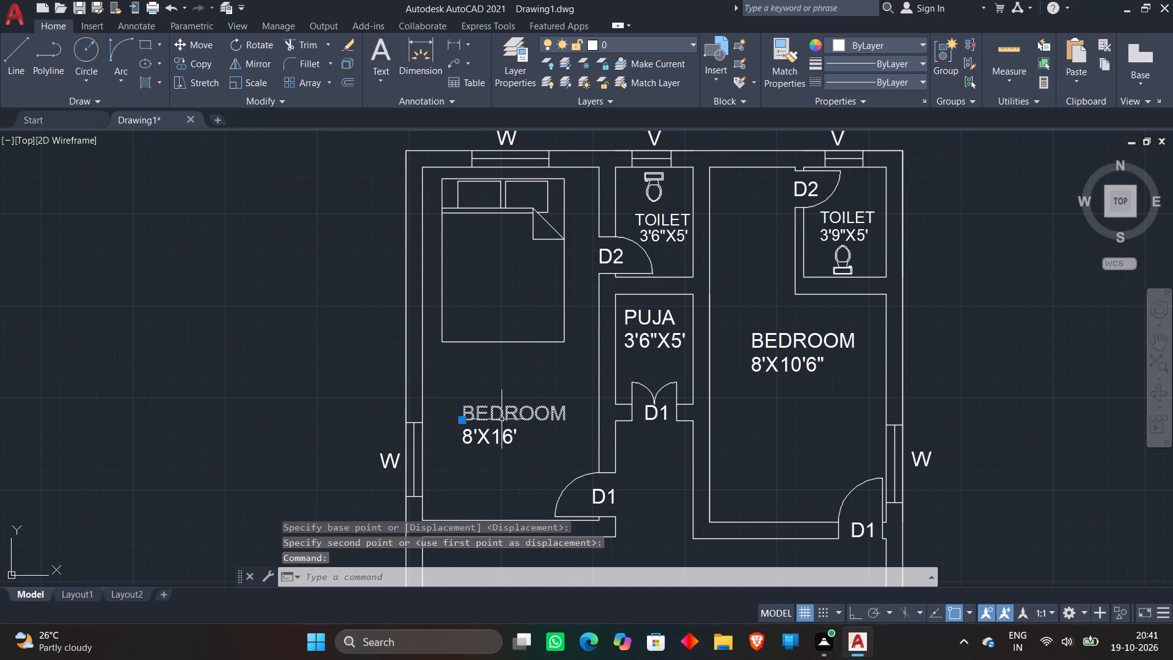
pyautogui.press('m')
pyautogui.press('space')
pyautogui.click(501, 414)
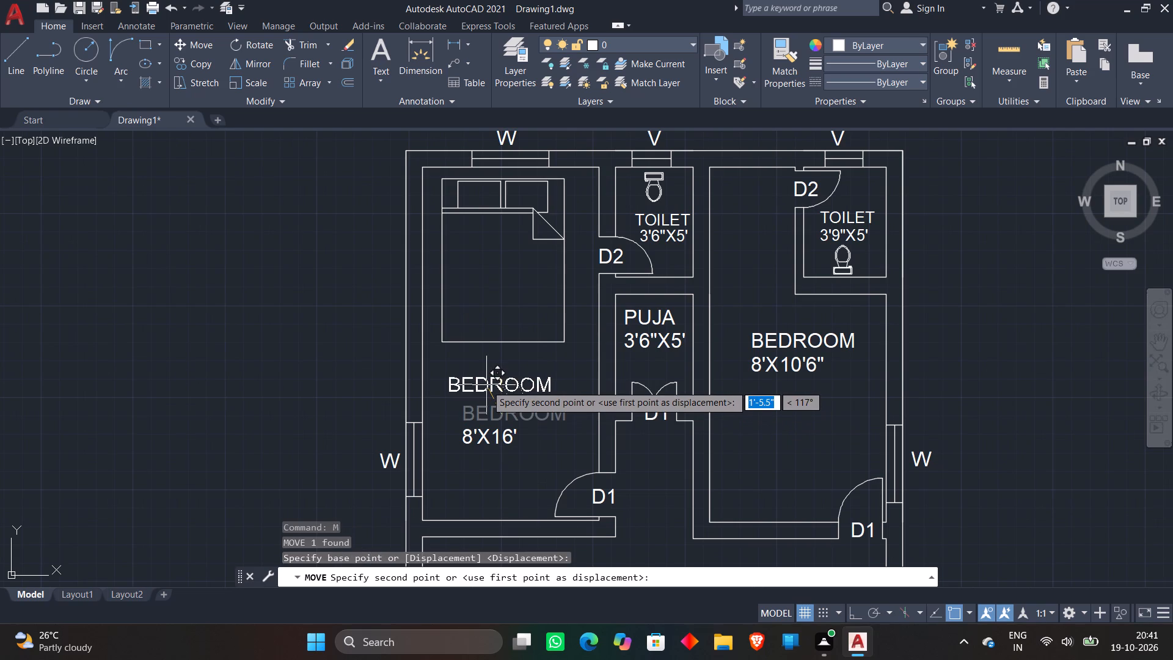
pyautogui.click(488, 394)
pyautogui.click(485, 438)
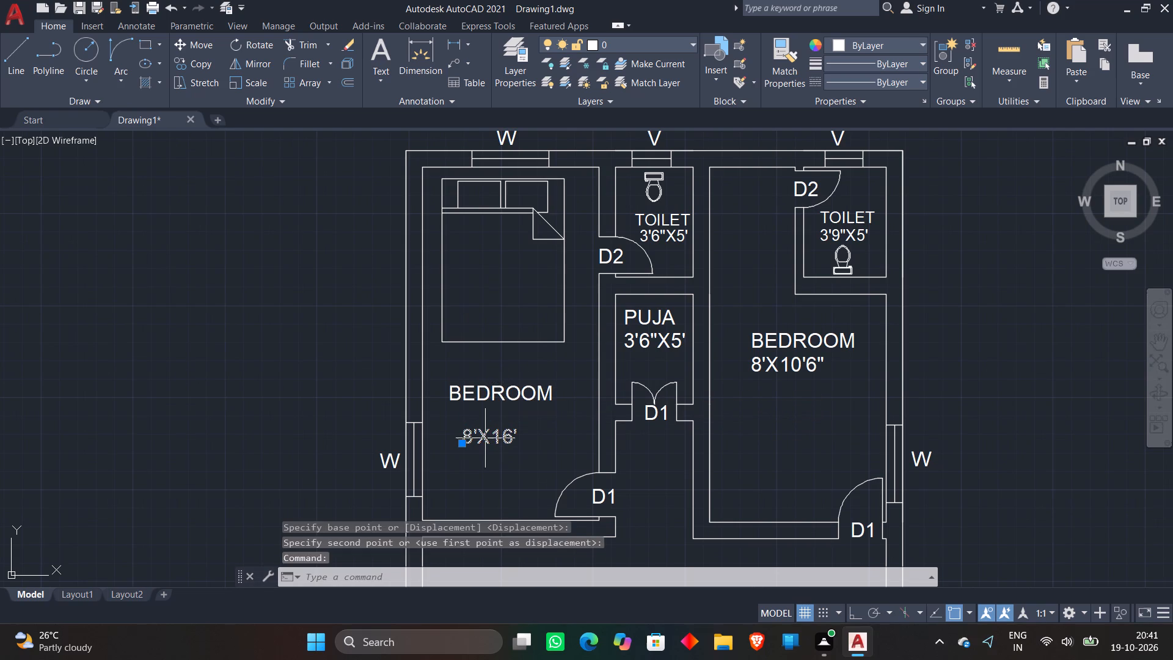
pyautogui.write('M')
pyautogui.press('space')
pyautogui.click(485, 438)
pyautogui.click(491, 420)
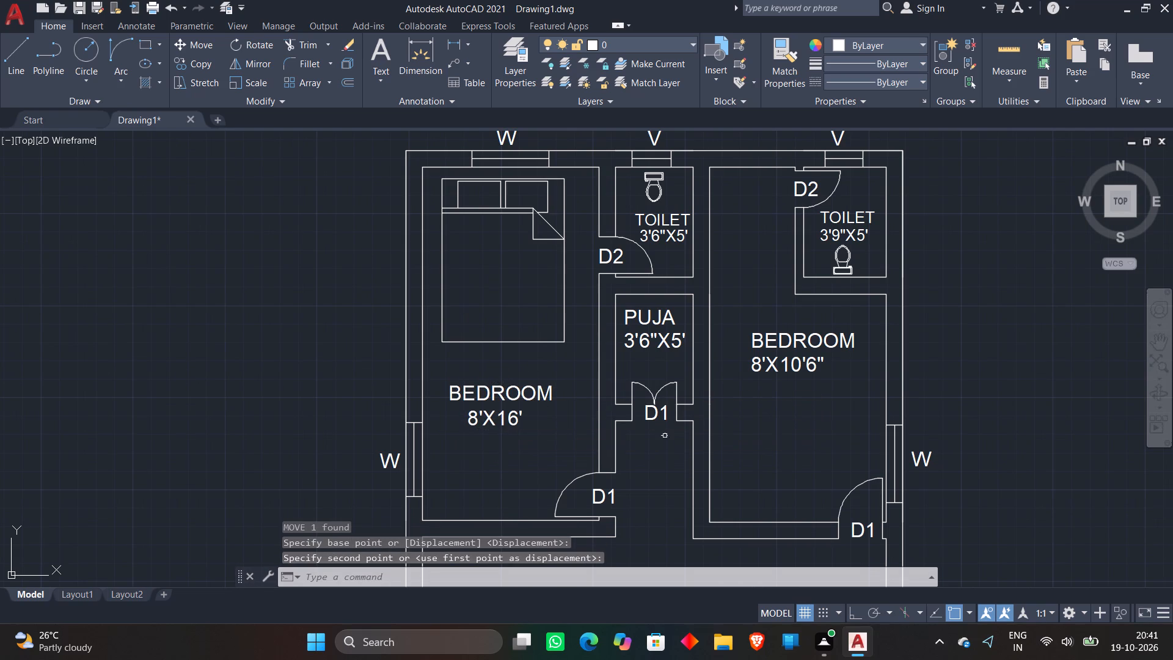
# Move the PUJA text slightly right so it is centred above its 3'6"X5' size text.
pyautogui.scroll(2, 674, 320)
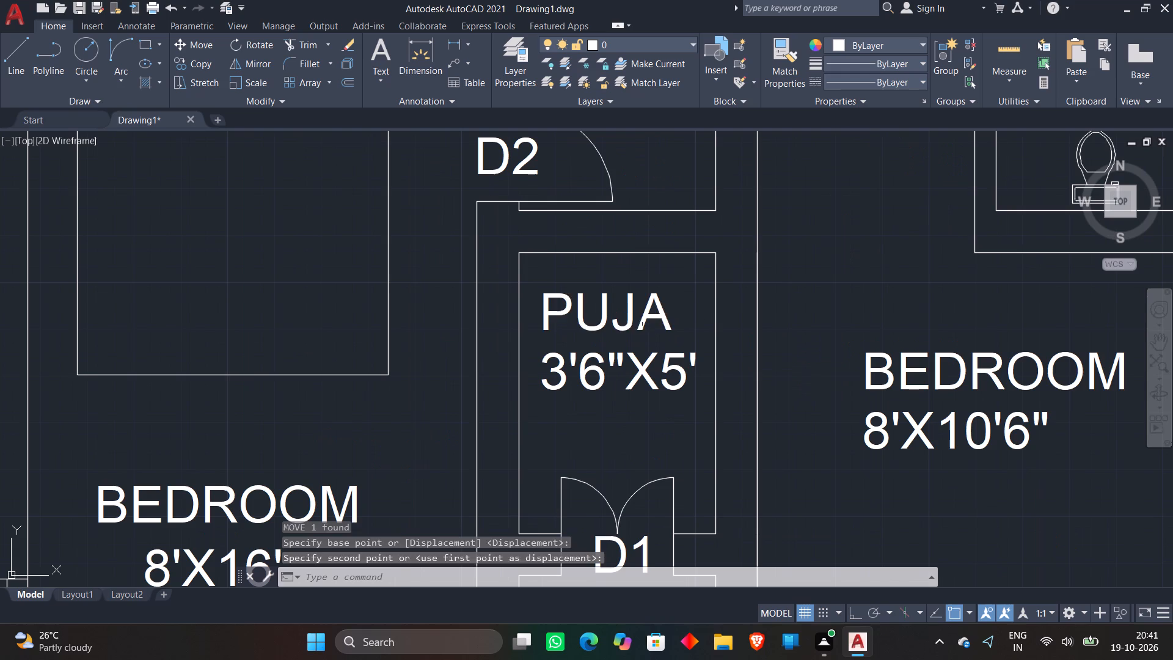
pyautogui.click(642, 324)
pyautogui.press('m')
pyautogui.press('space')
pyautogui.click(585, 316)
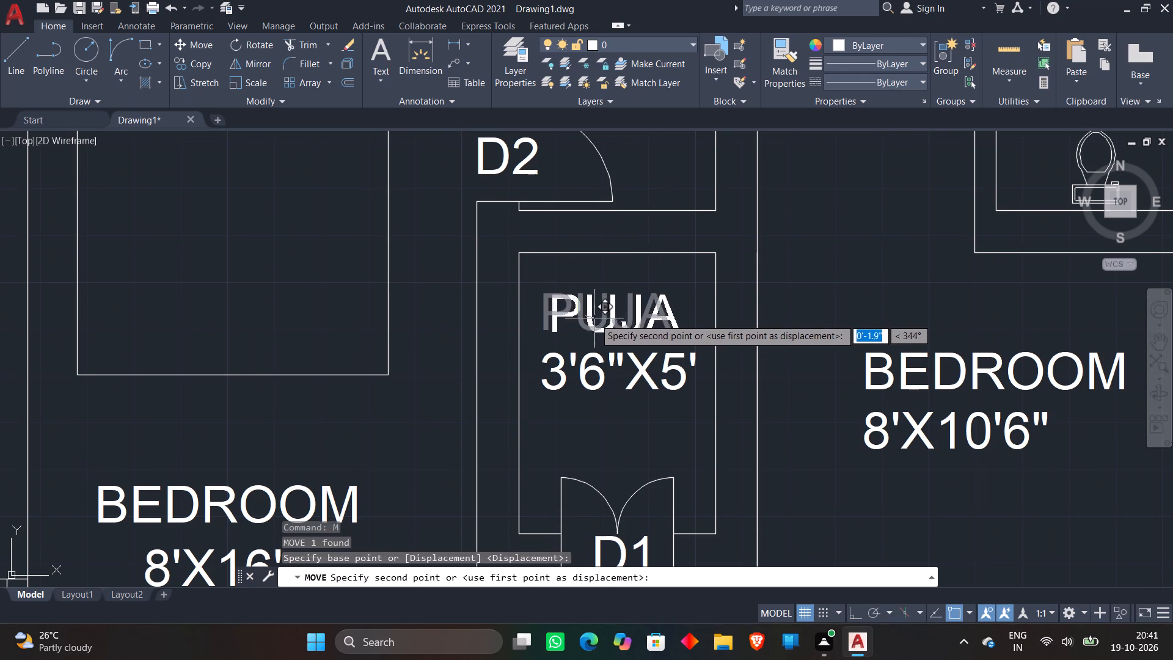
pyautogui.click(599, 318)
# Move both lines of the BEDROOM 8'X10'6" label down about 6', to the room's lower end beside door D1.
pyautogui.scroll(-2, 731, 311)
pyautogui.moveTo(791, 326); pyautogui.dragTo(689, 365, button='middle')
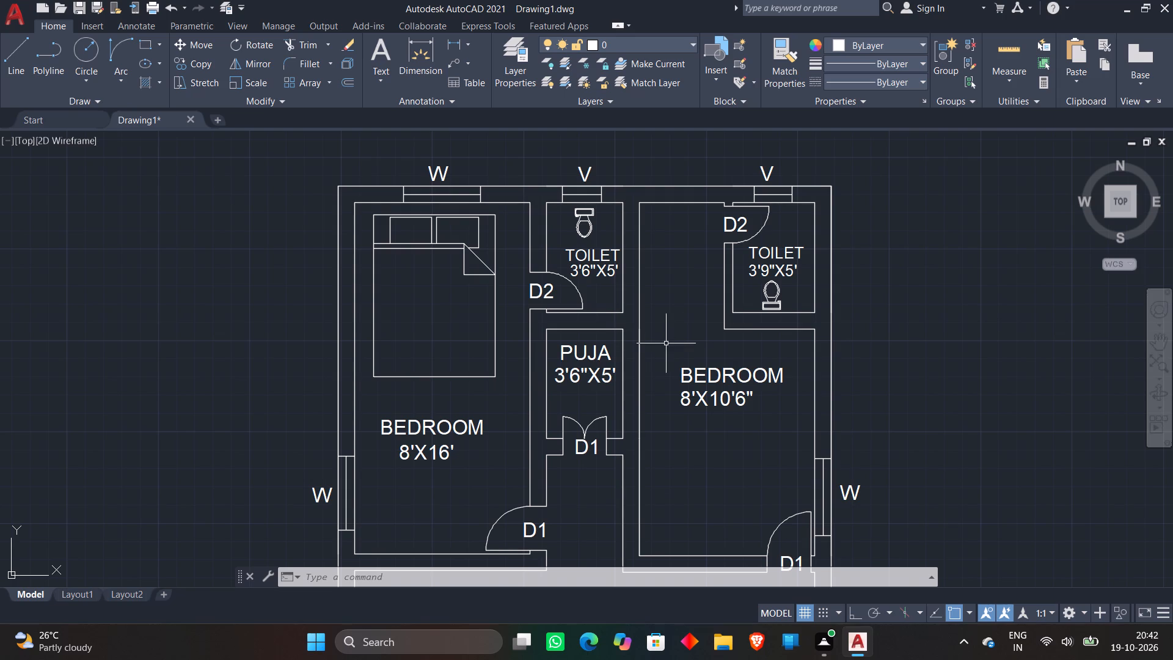
pyautogui.click(698, 376)
pyautogui.click(703, 409)
pyautogui.click(703, 398)
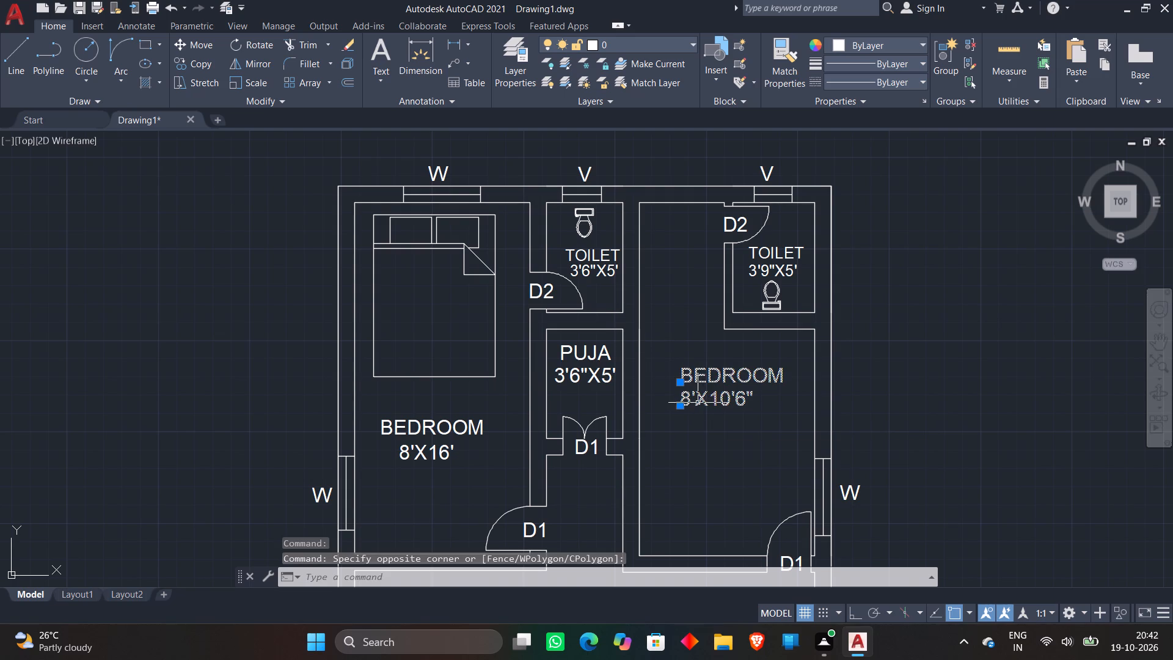
pyautogui.press('m')
pyautogui.press('space')
pyautogui.click(710, 392)
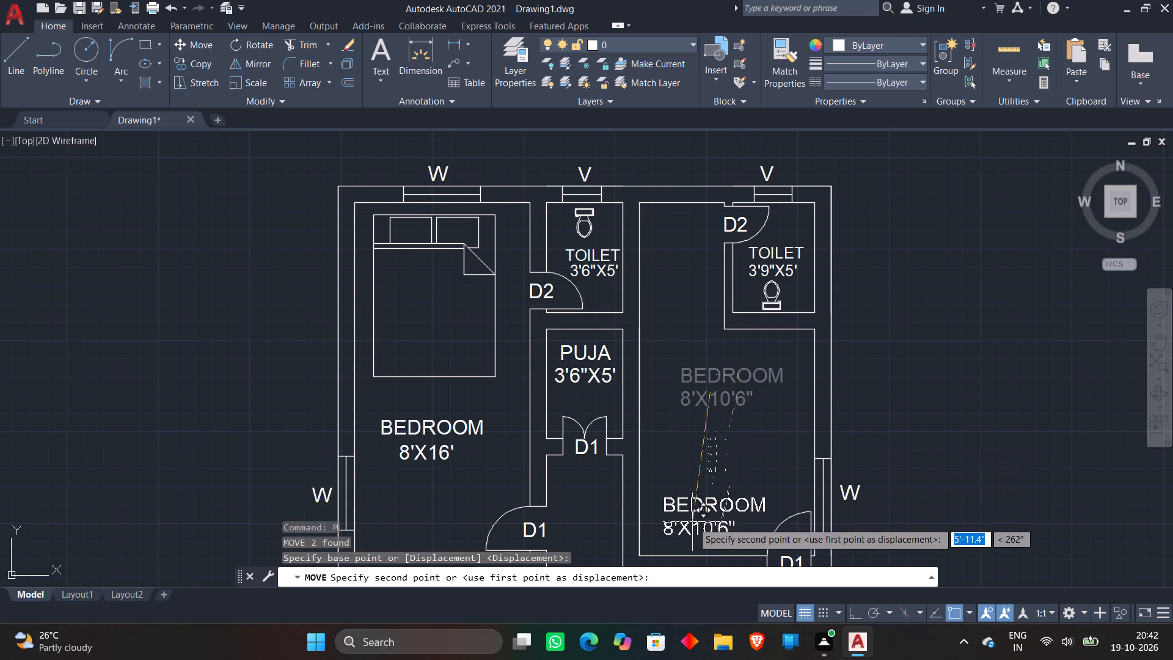
pyautogui.click(691, 522)
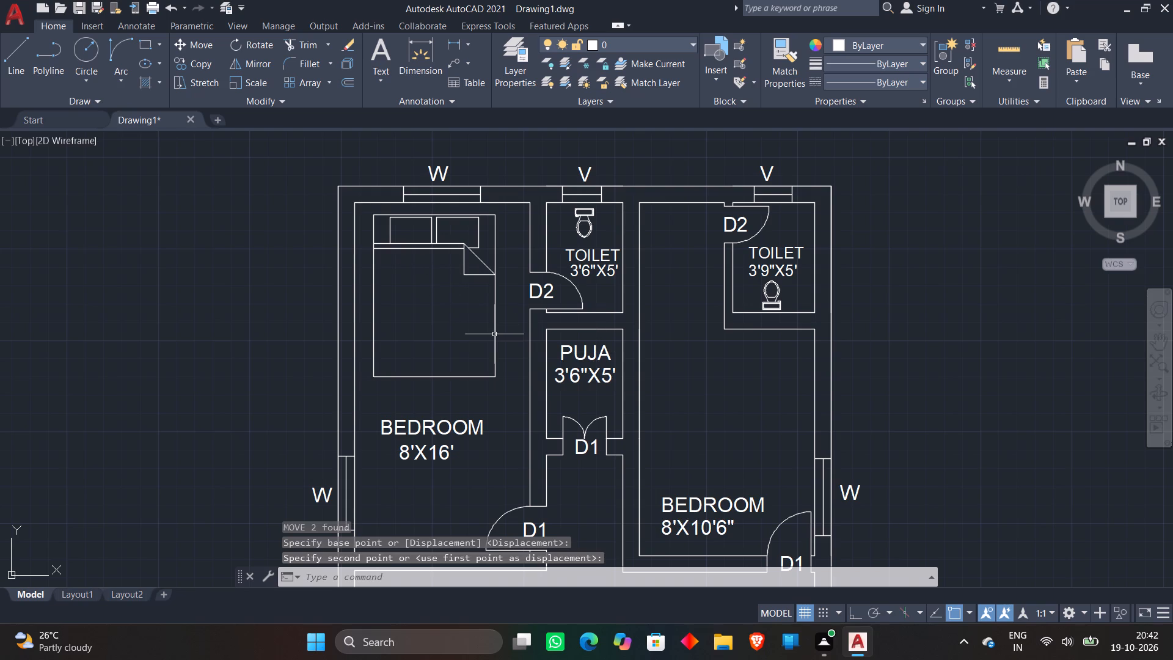
# Copy the bed block into the 8'X10'6" bedroom, above its label, just below the toilet and beside the outer wall.
pyautogui.click(494, 335)
pyautogui.rightClick(495, 331)
pyautogui.click(524, 373)
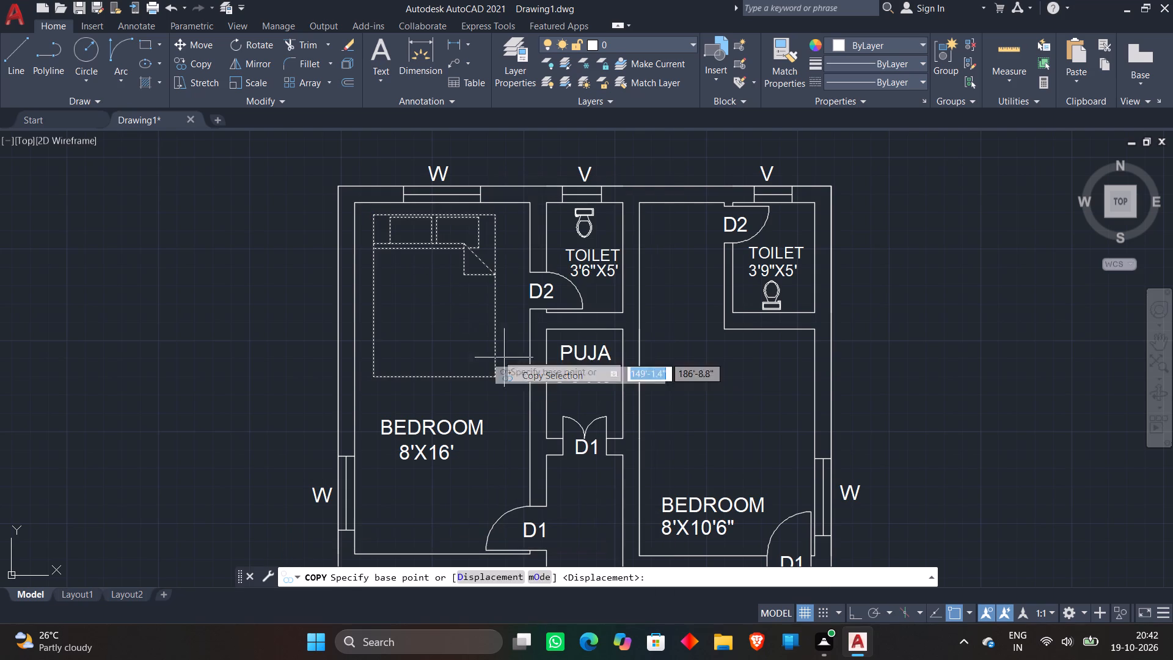
pyautogui.click(475, 336)
pyautogui.scroll(3, 791, 455)
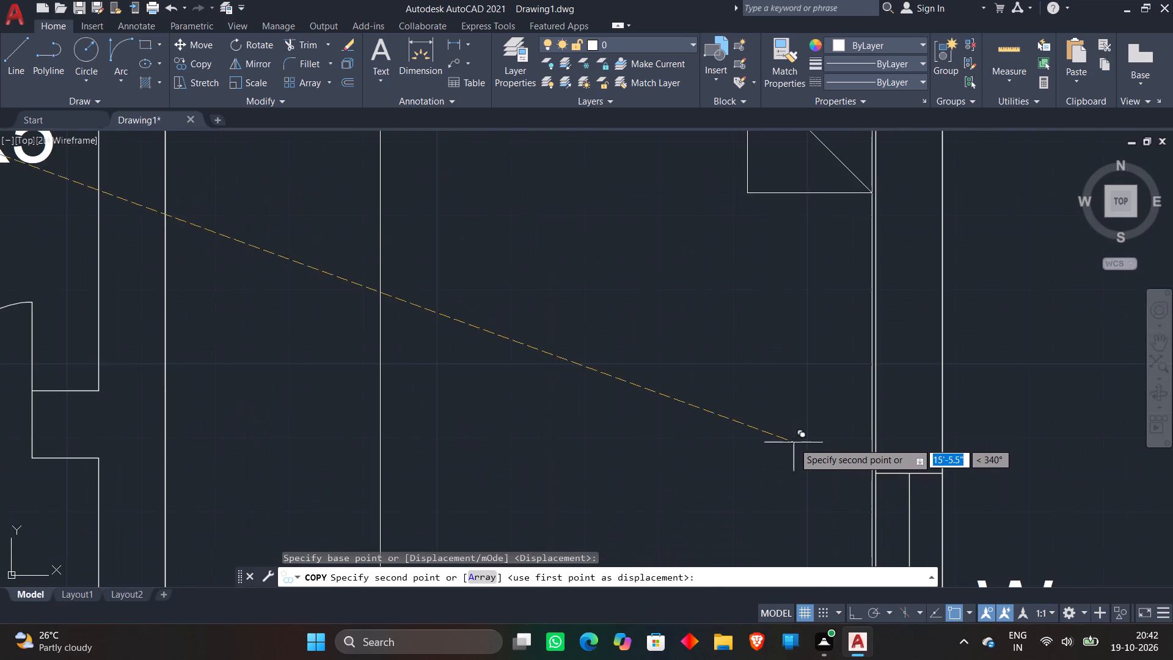
pyautogui.scroll(-2, 792, 445)
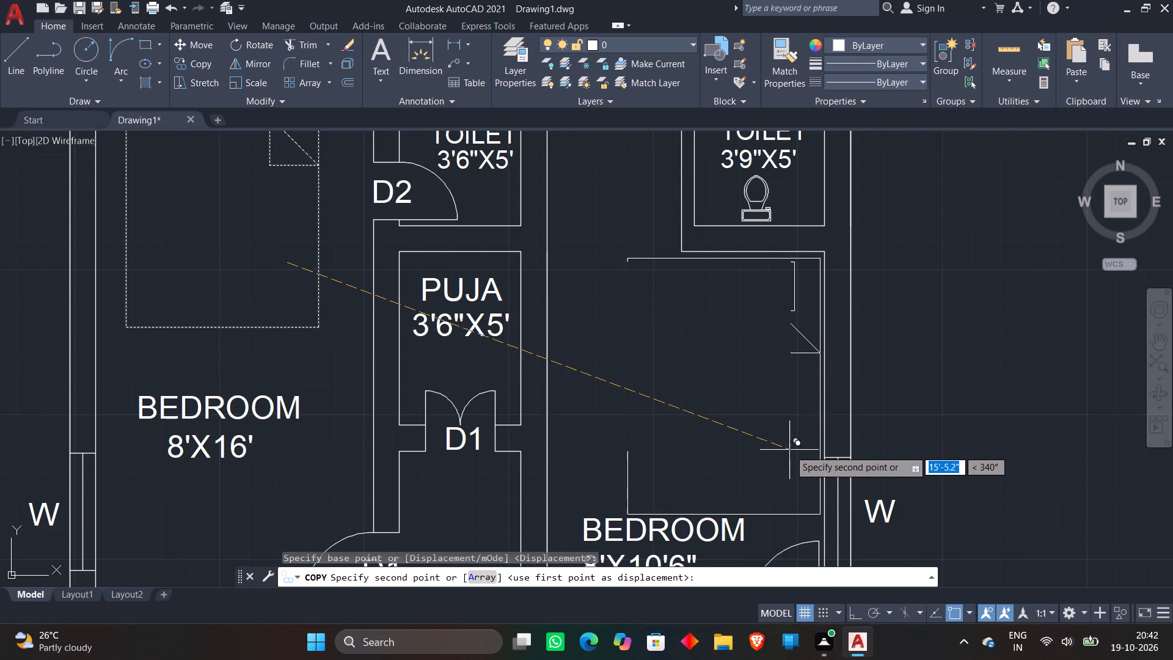
pyautogui.click(789, 448)
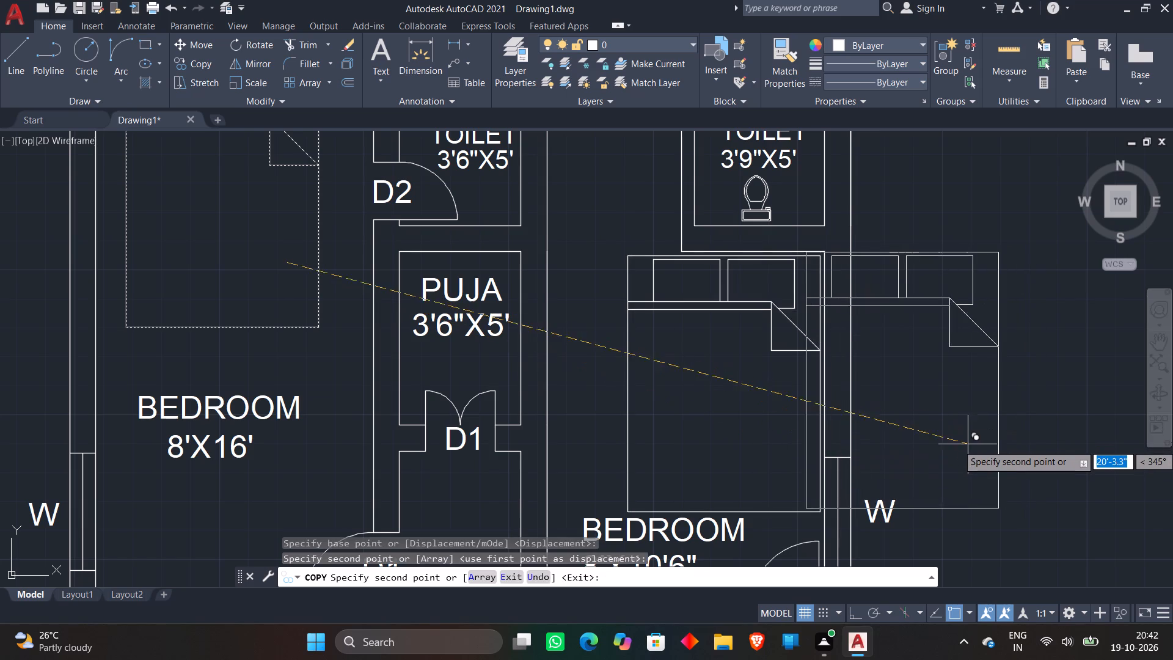
pyautogui.press('Escape')
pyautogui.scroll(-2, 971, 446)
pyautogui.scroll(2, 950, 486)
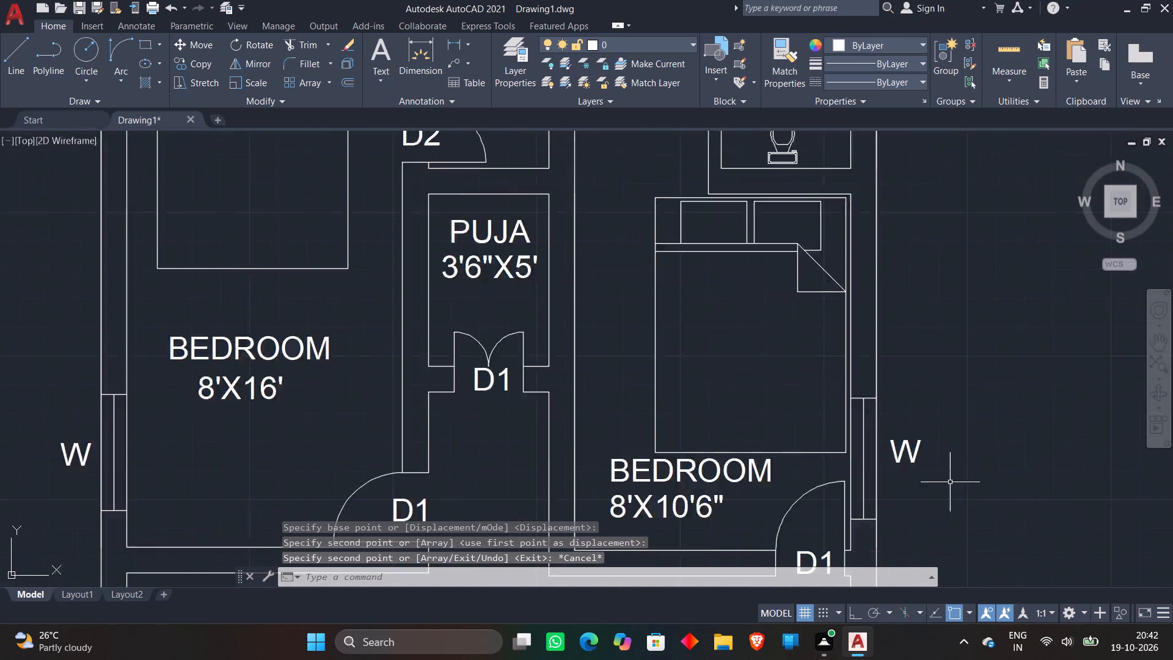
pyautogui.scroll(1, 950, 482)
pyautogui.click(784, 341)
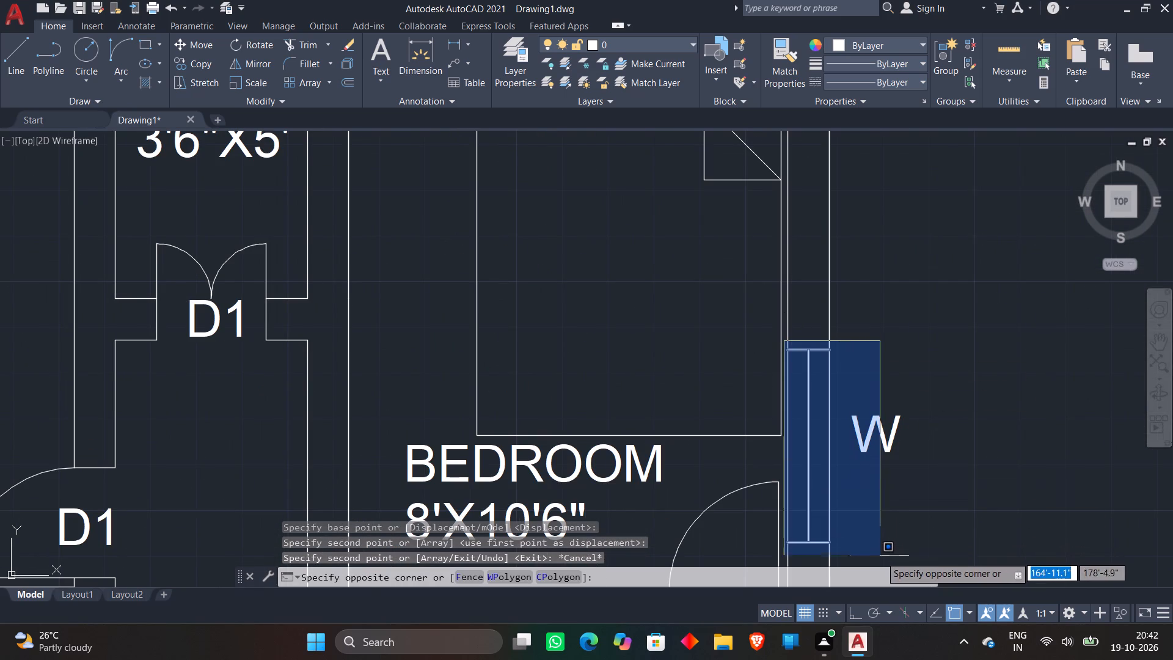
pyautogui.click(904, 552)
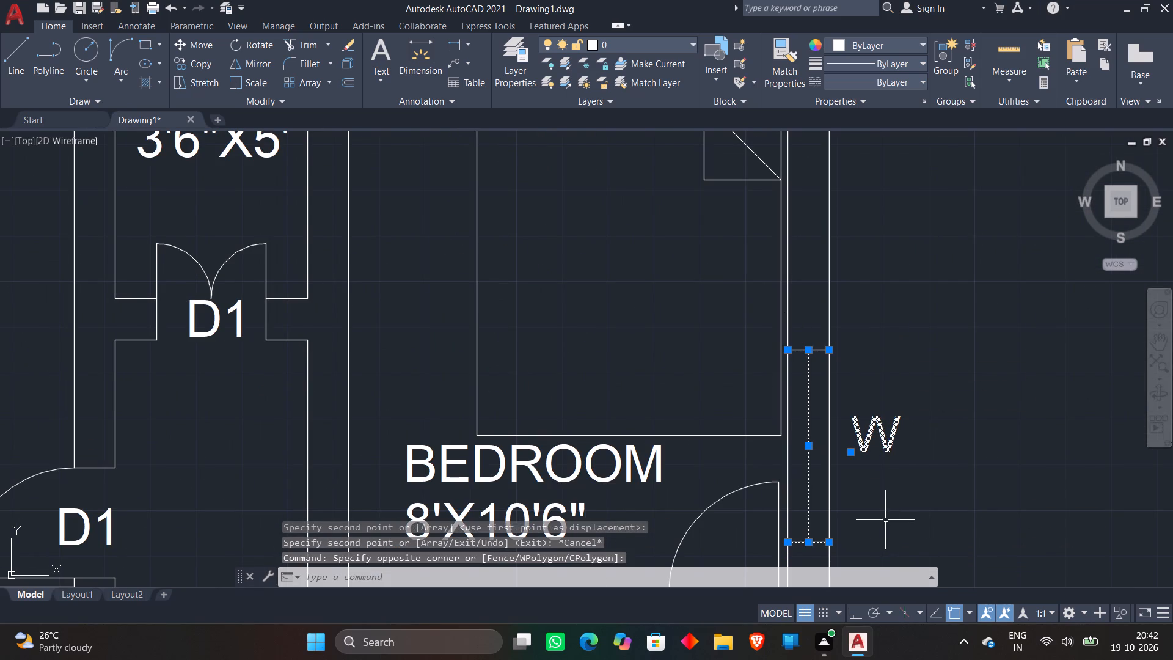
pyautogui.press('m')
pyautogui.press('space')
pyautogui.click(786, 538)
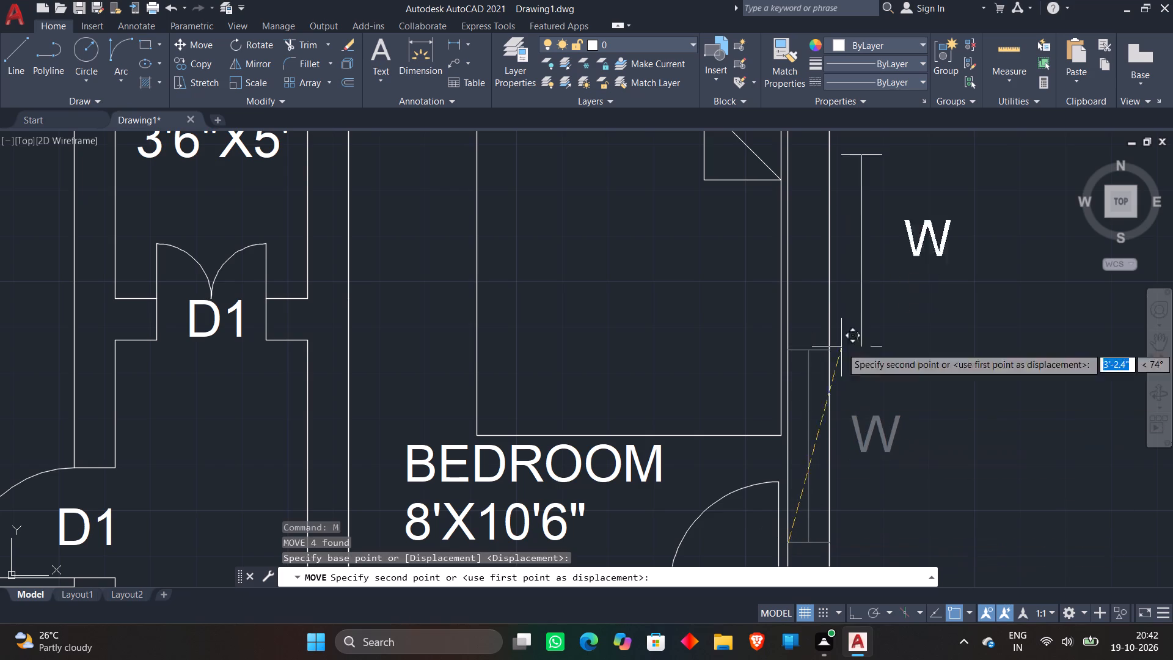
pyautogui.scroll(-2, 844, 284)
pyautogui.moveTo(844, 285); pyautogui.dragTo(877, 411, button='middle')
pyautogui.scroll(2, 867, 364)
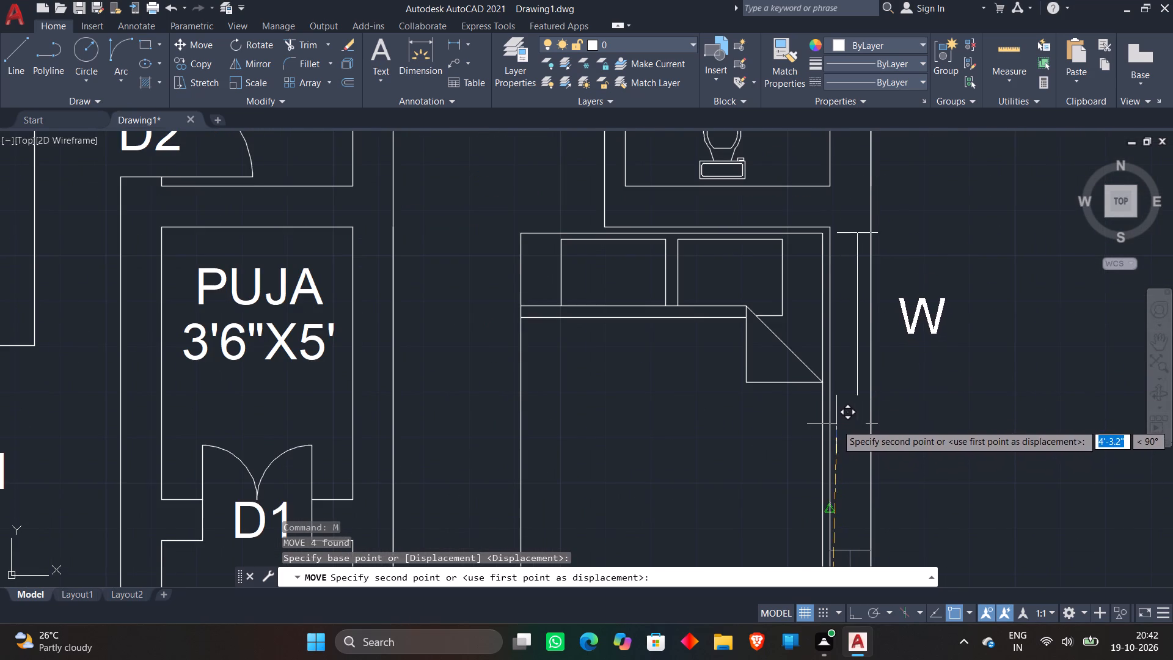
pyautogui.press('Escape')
# Move the window and its W label up about 4' along the 8'X10'6" bedroom's outer wall, beside the bed.
pyautogui.scroll(-2, 926, 428)
pyautogui.moveTo(951, 450); pyautogui.dragTo(896, 334, button='middle')
pyautogui.scroll(3, 739, 376)
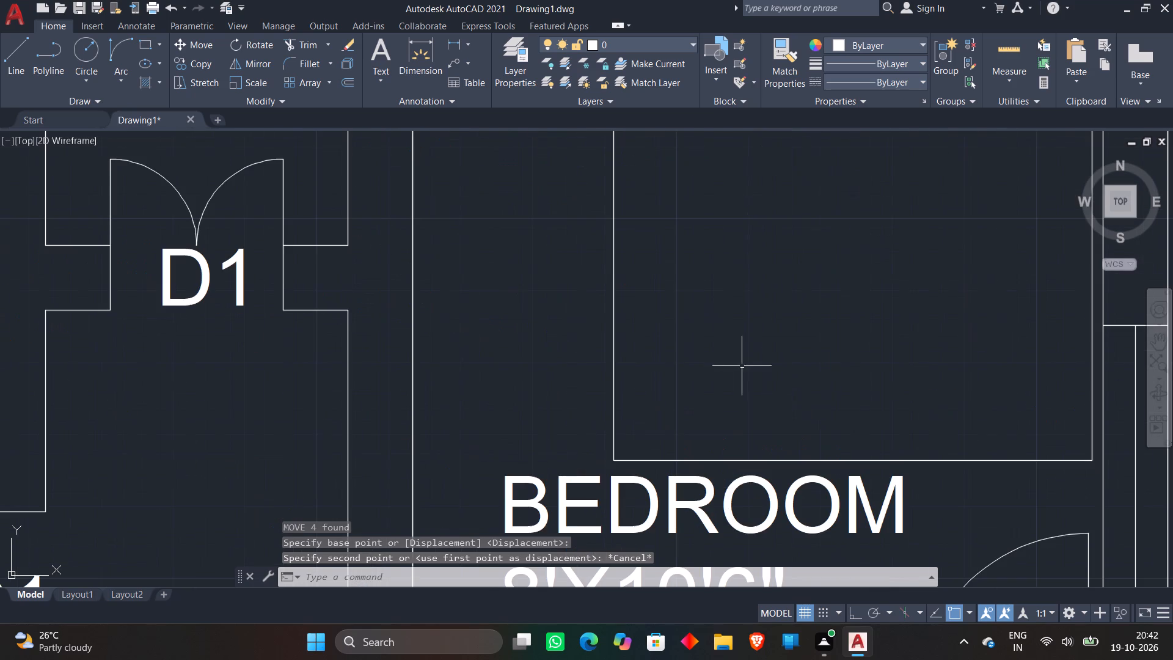
pyautogui.moveTo(996, 343); pyautogui.dragTo(610, 213, button='middle')
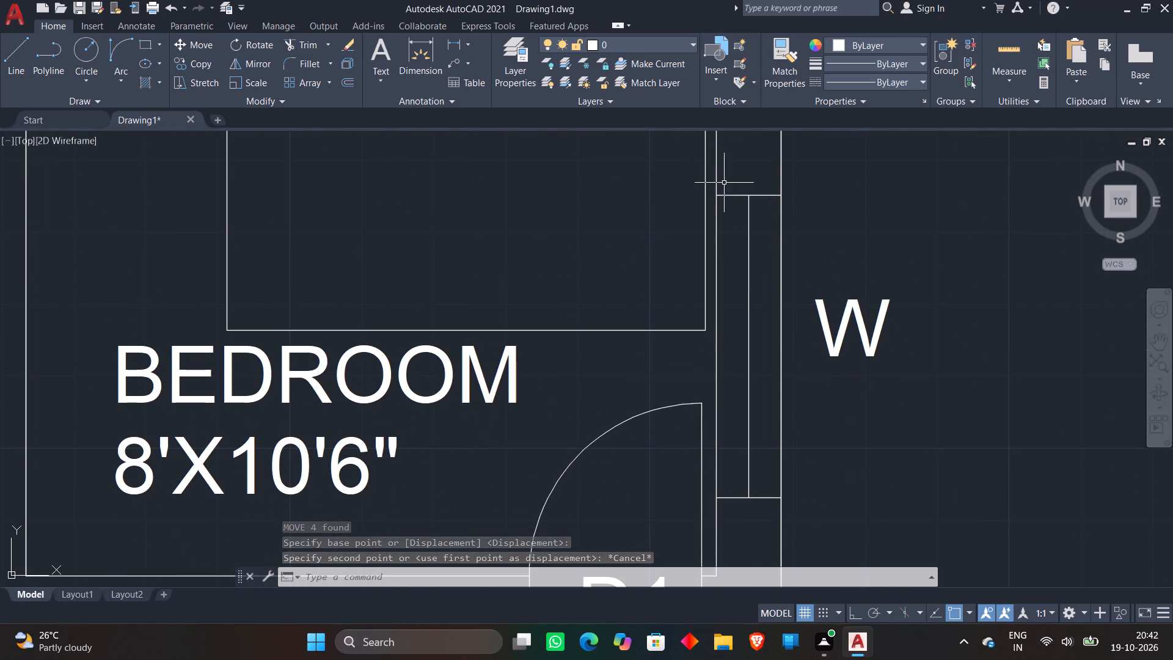
pyautogui.click(712, 185)
pyautogui.click(929, 516)
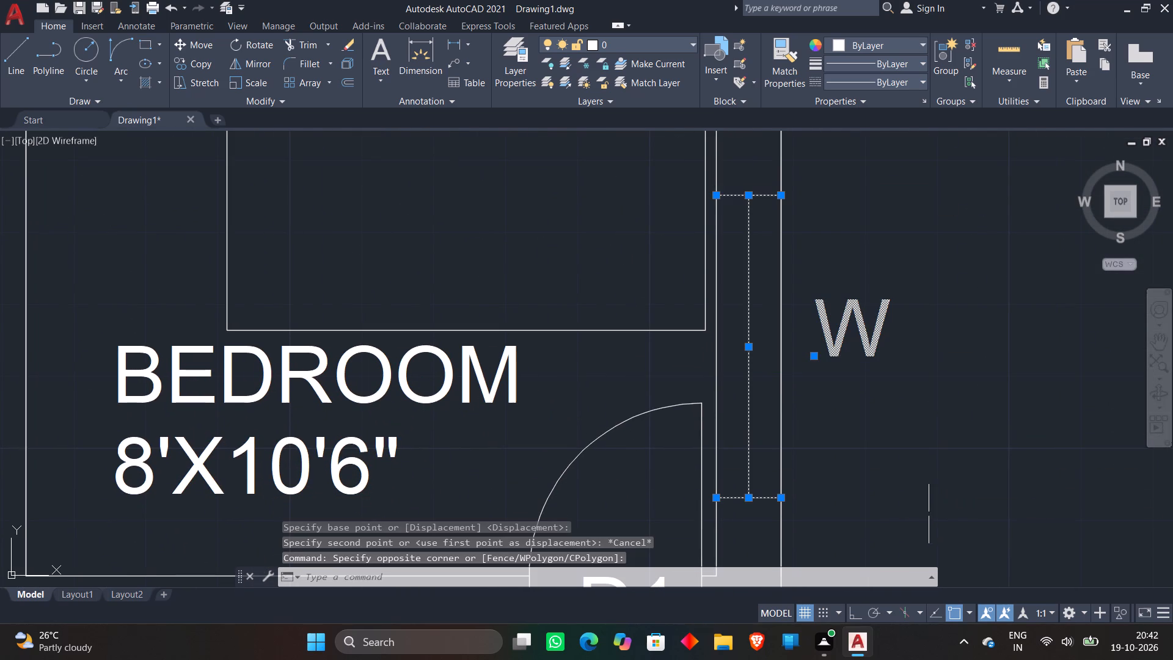
pyautogui.press('m')
pyautogui.press('space')
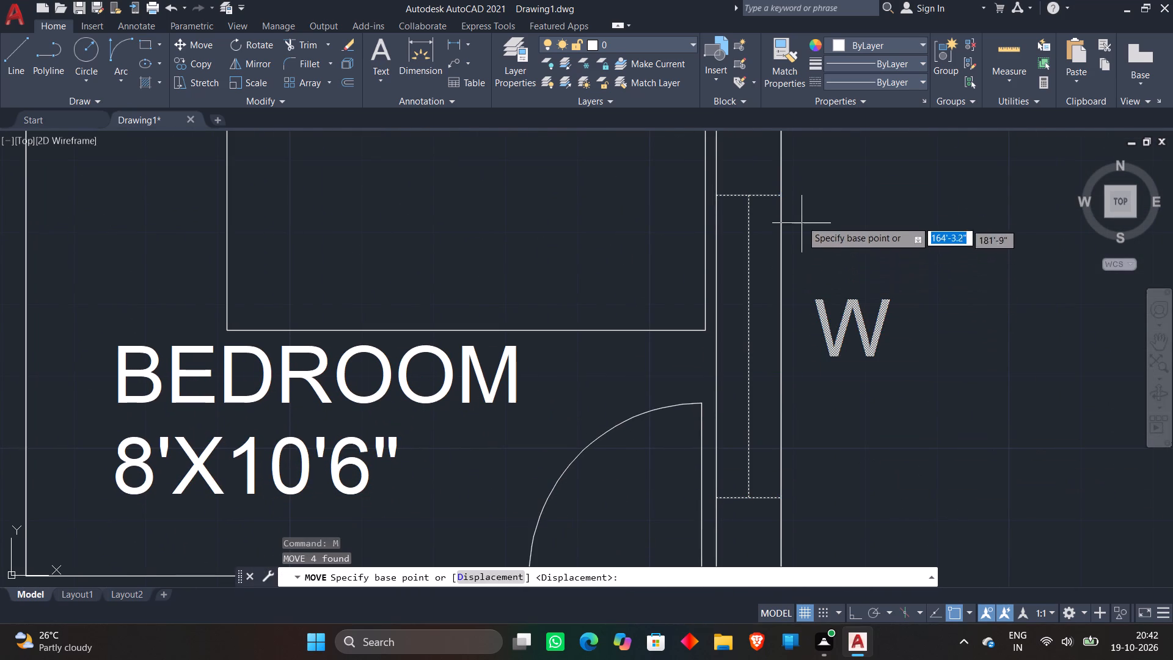
pyautogui.click(784, 193)
pyautogui.scroll(-1, 875, 217)
pyautogui.moveTo(875, 218); pyautogui.dragTo(879, 408, button='middle')
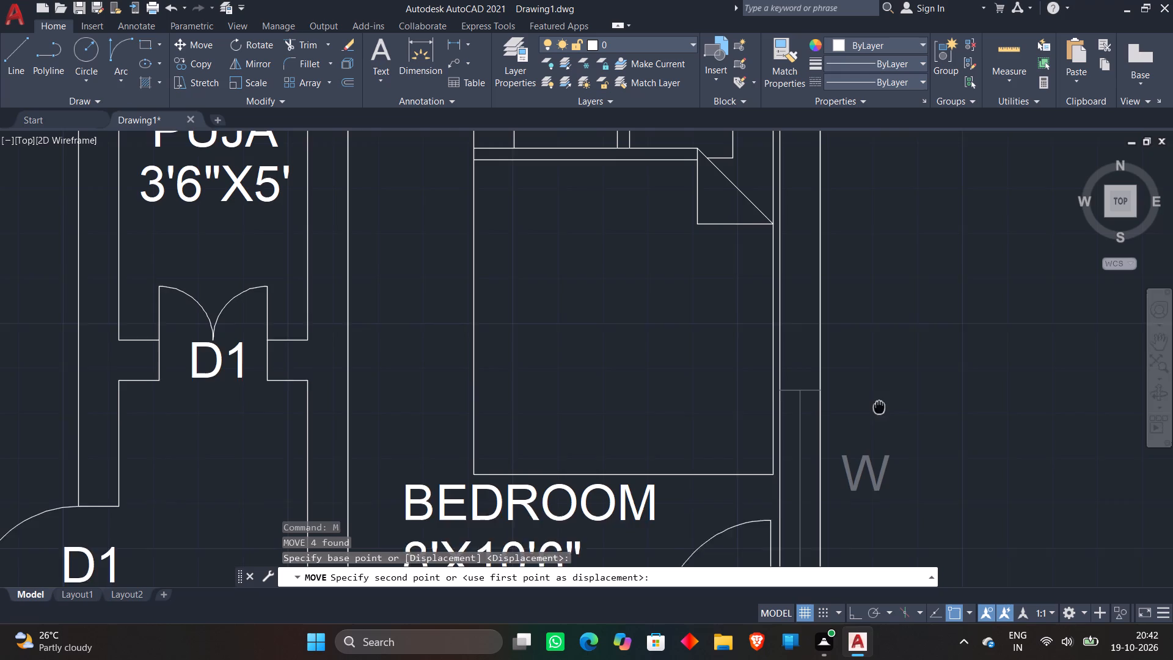
pyautogui.moveTo(879, 408); pyautogui.dragTo(879, 452, button='middle')
pyautogui.moveTo(882, 282); pyautogui.dragTo(868, 425, button='middle')
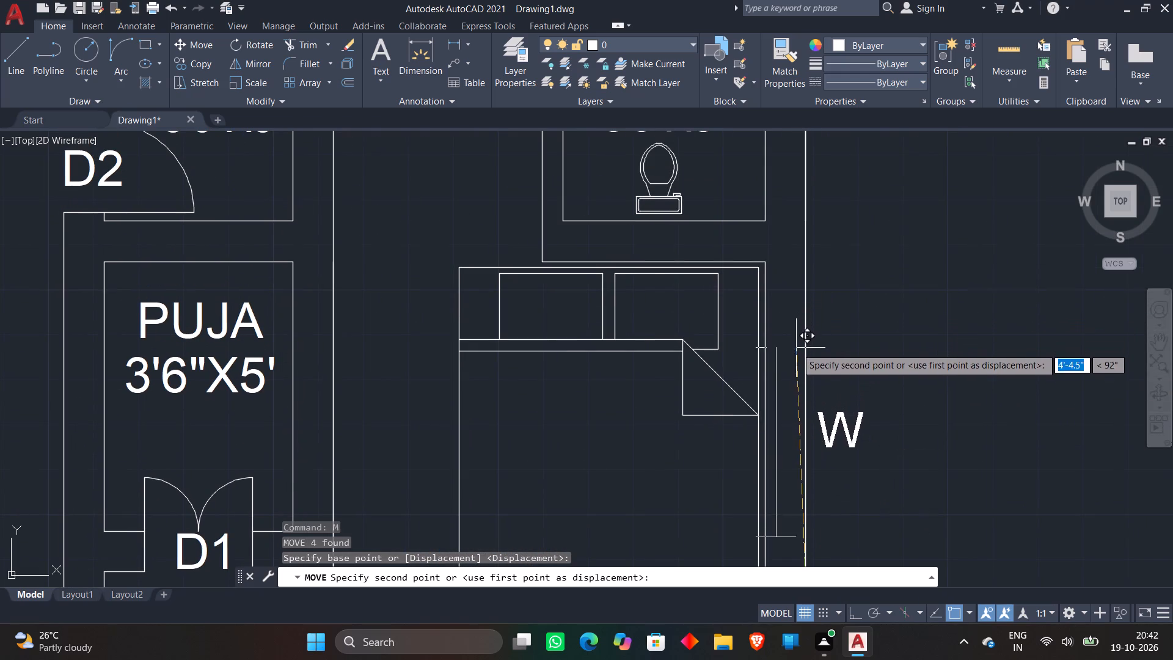
pyautogui.click(803, 370)
# Move both lines of the BEDROOM 8'X10'6" label onto the lower half of the bed in that room.
pyautogui.scroll(-3, 902, 261)
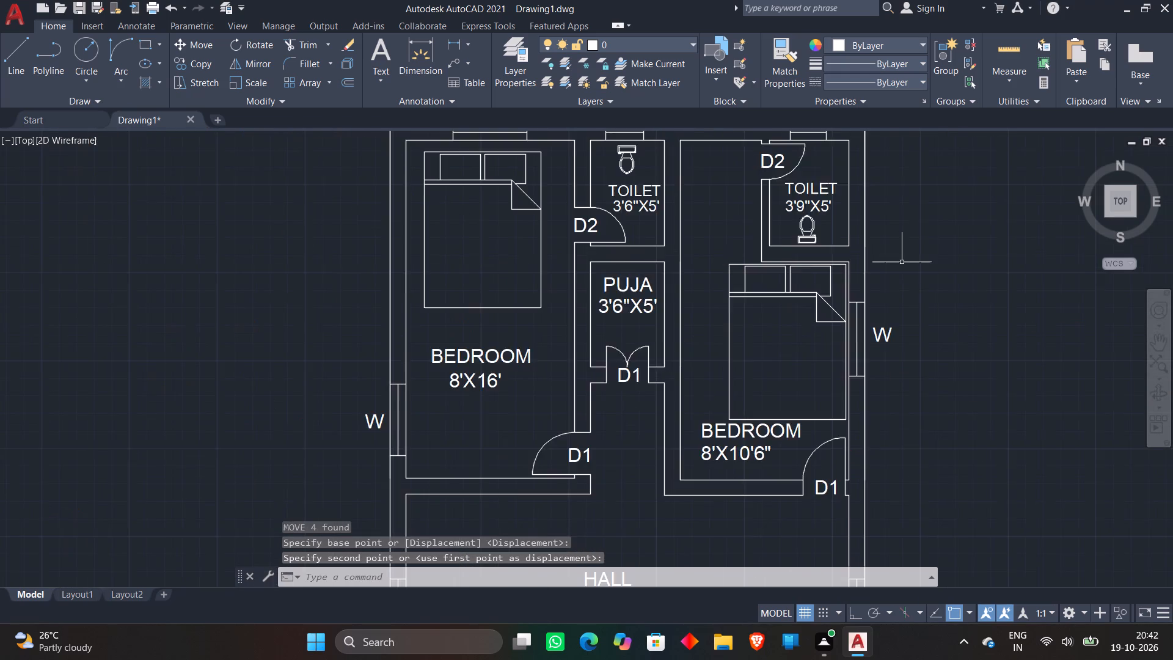
pyautogui.scroll(2, 913, 332)
pyautogui.scroll(-1, 883, 353)
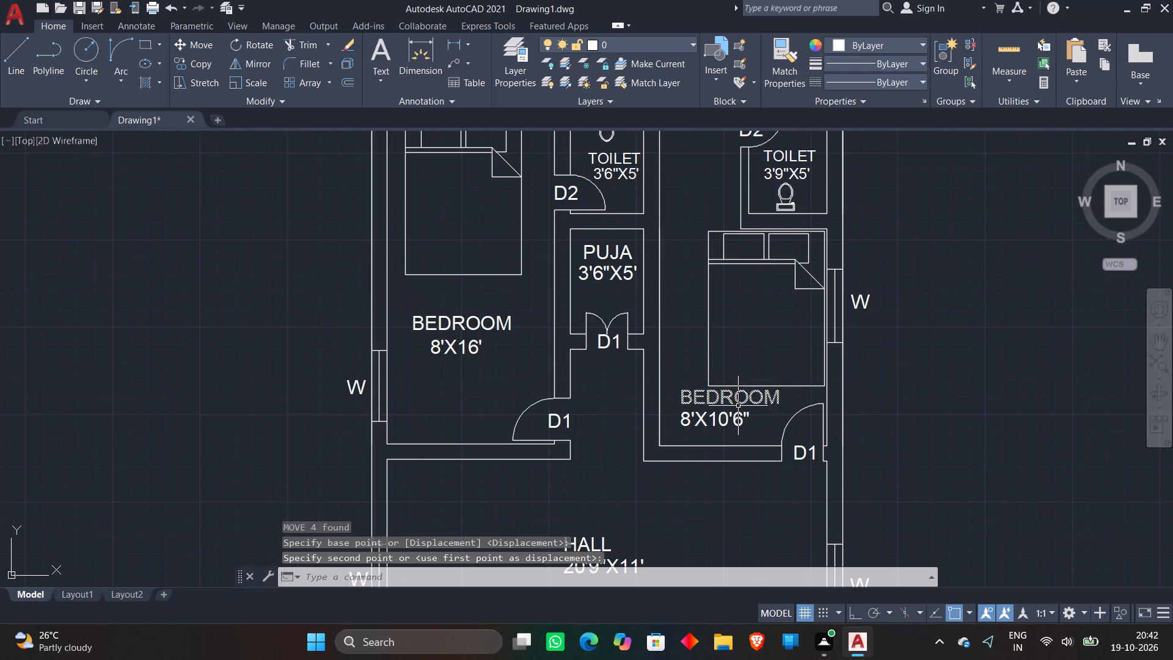
pyautogui.click(720, 397)
pyautogui.click(720, 411)
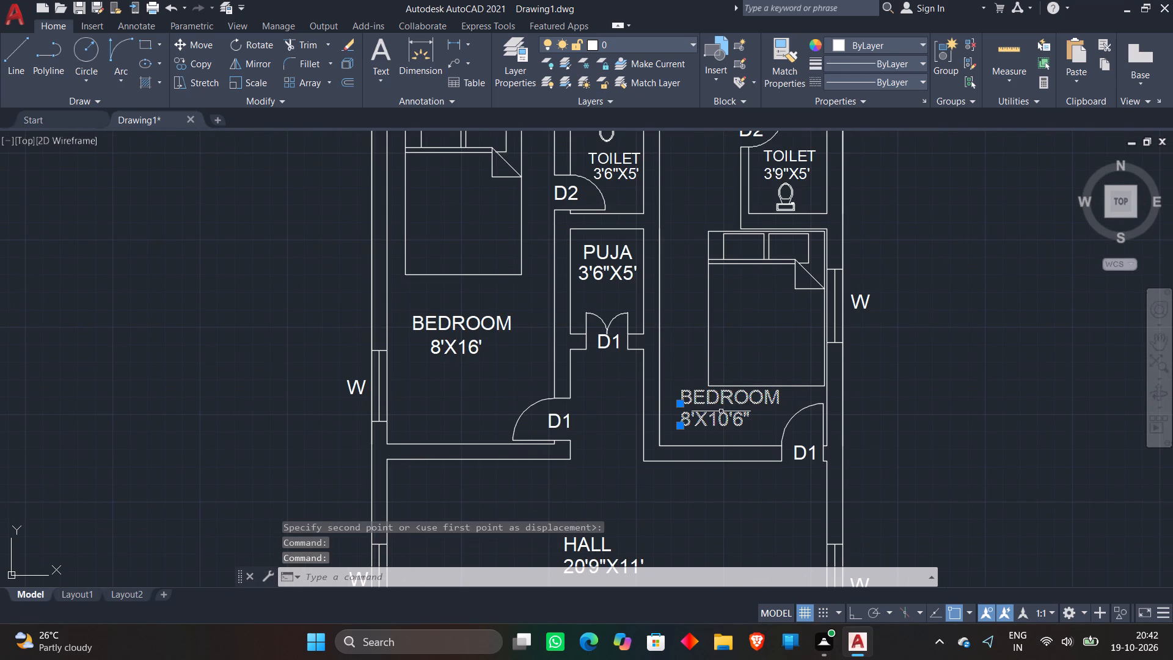
pyautogui.press('m')
pyautogui.press('space')
pyautogui.click(721, 411)
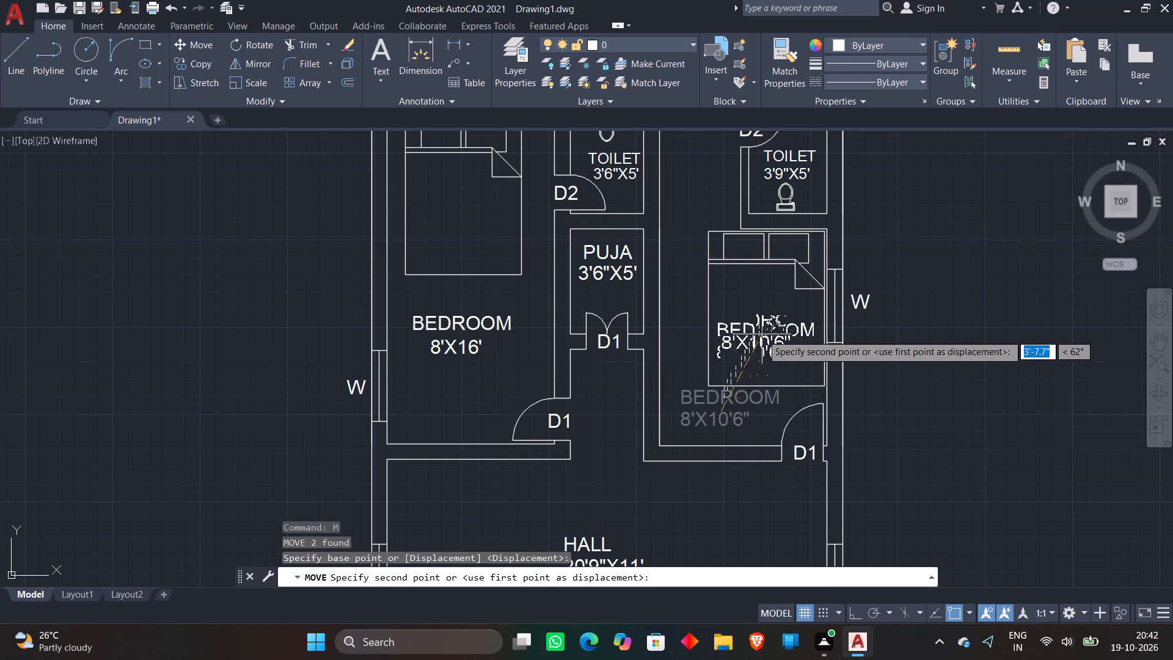
pyautogui.click(759, 336)
# Move the 8'X10'6" size text slightly right so it is centred under BEDROOM on the bed.
pyautogui.click(755, 346)
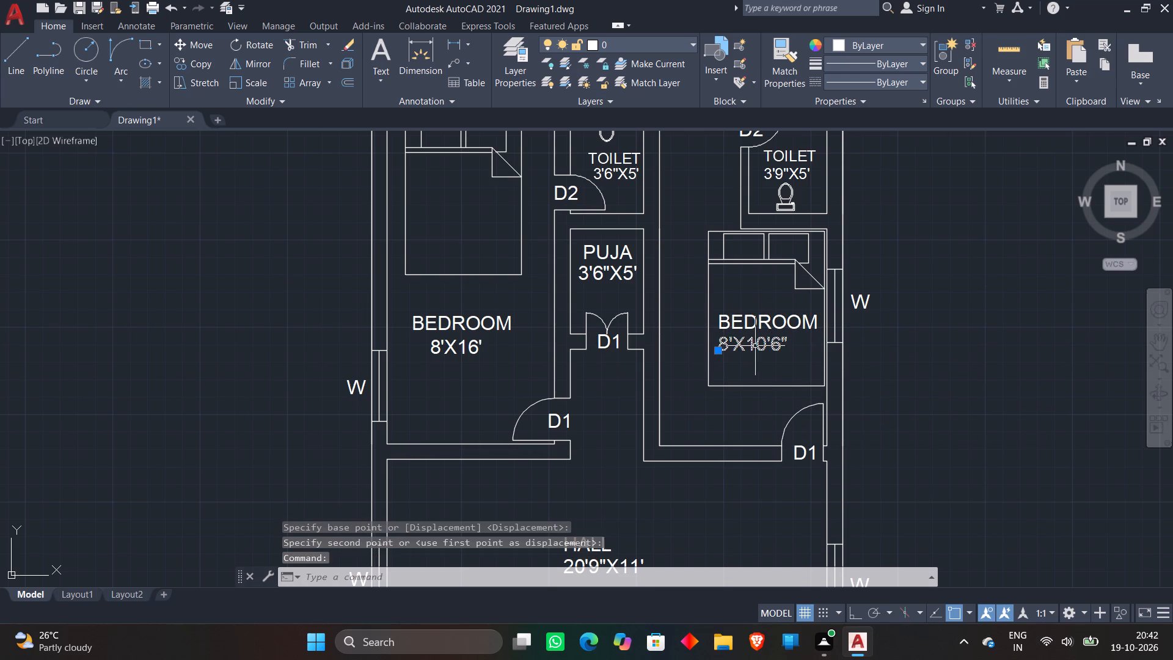
pyautogui.press('m')
pyautogui.press('space')
pyautogui.scroll(2, 745, 346)
pyautogui.click(745, 346)
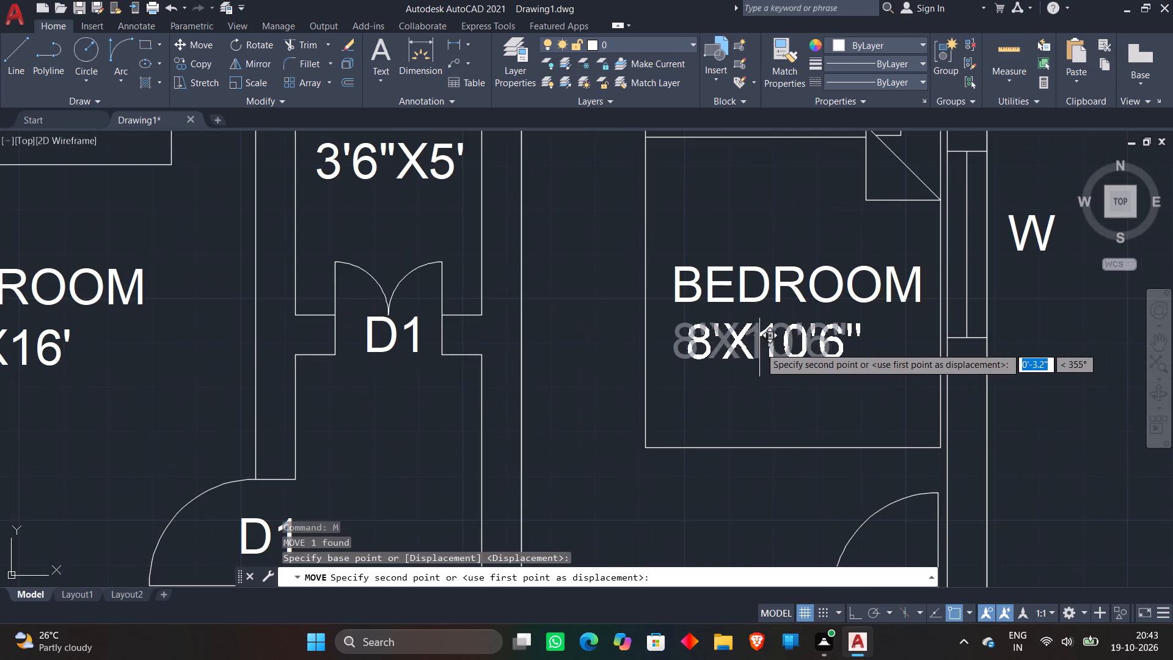
pyautogui.click(782, 344)
# Move the tiny three-seat sofa block from outside the plan into the hall, below the 8'X16' bedroom's lower wall.
pyautogui.scroll(-3, 837, 258)
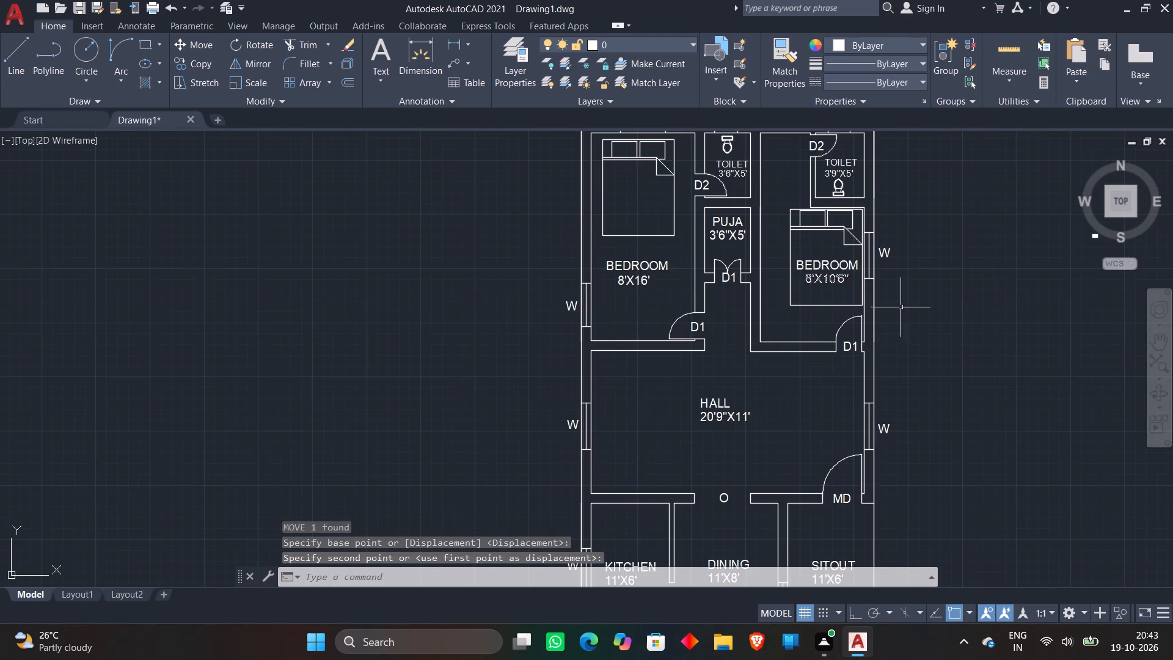
pyautogui.scroll(-1, 908, 310)
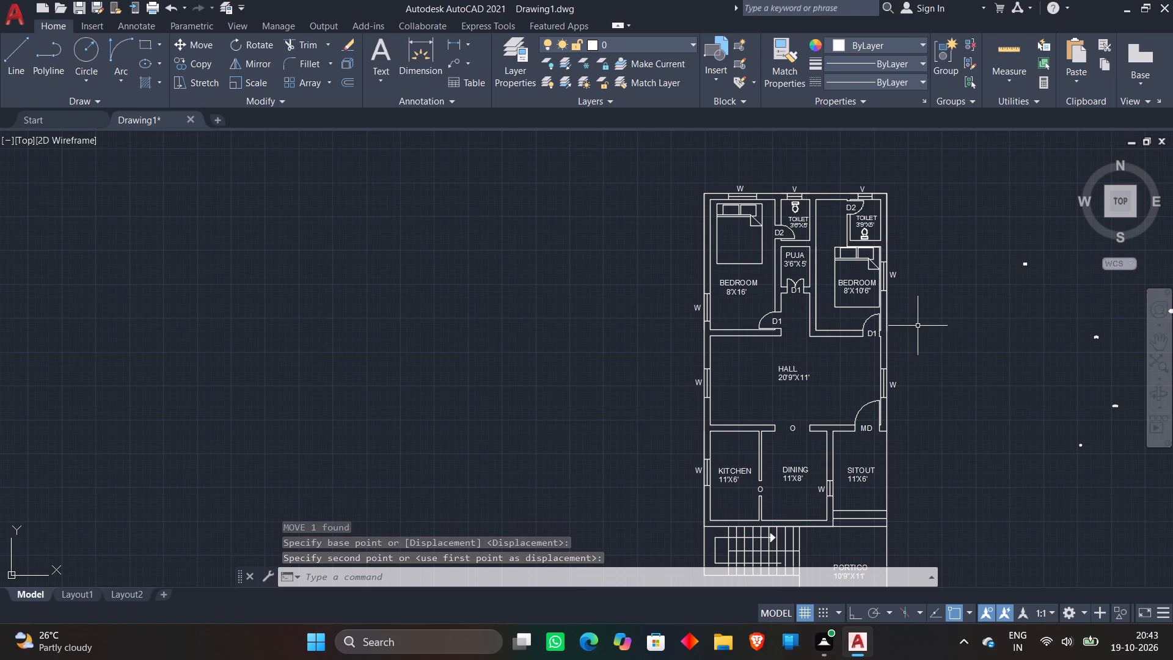
pyautogui.scroll(3, 796, 376)
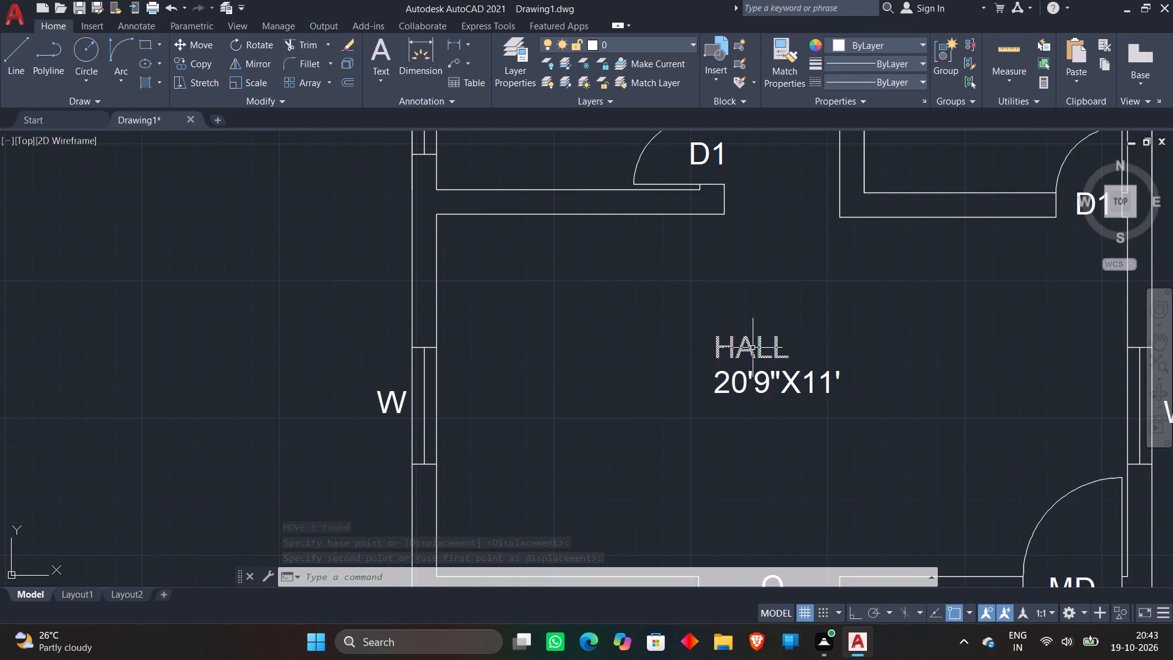
pyautogui.scroll(-4, 926, 313)
pyautogui.moveTo(937, 326); pyautogui.dragTo(896, 329, button='middle')
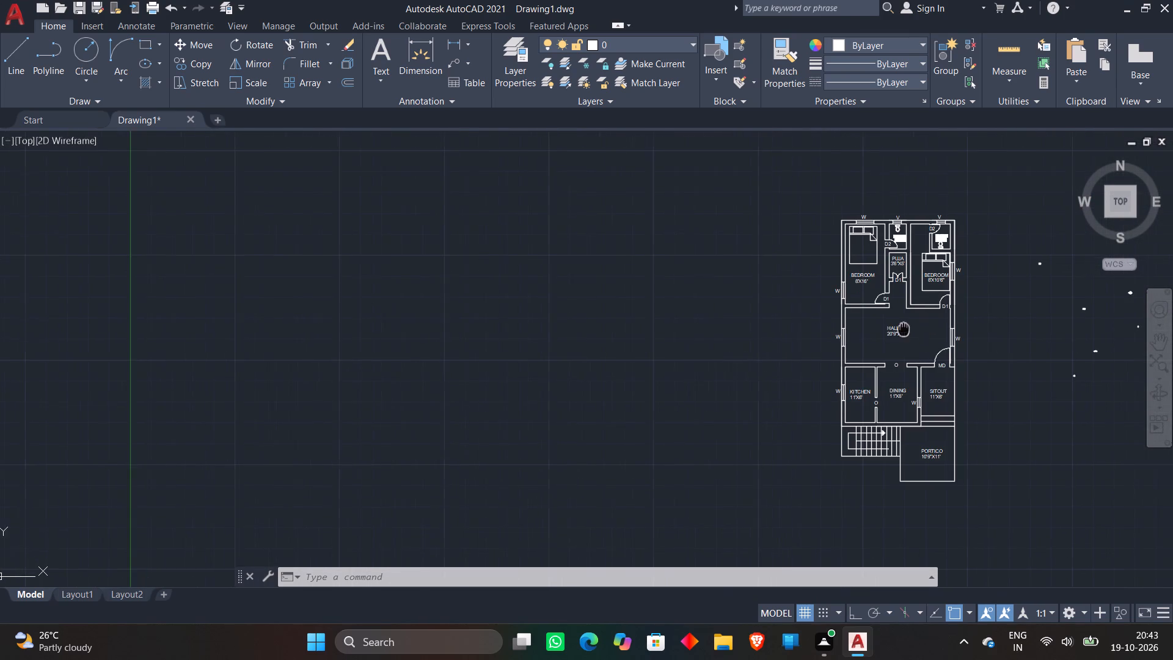
pyautogui.moveTo(896, 329); pyautogui.dragTo(761, 329, button='middle')
pyautogui.scroll(1, 922, 348)
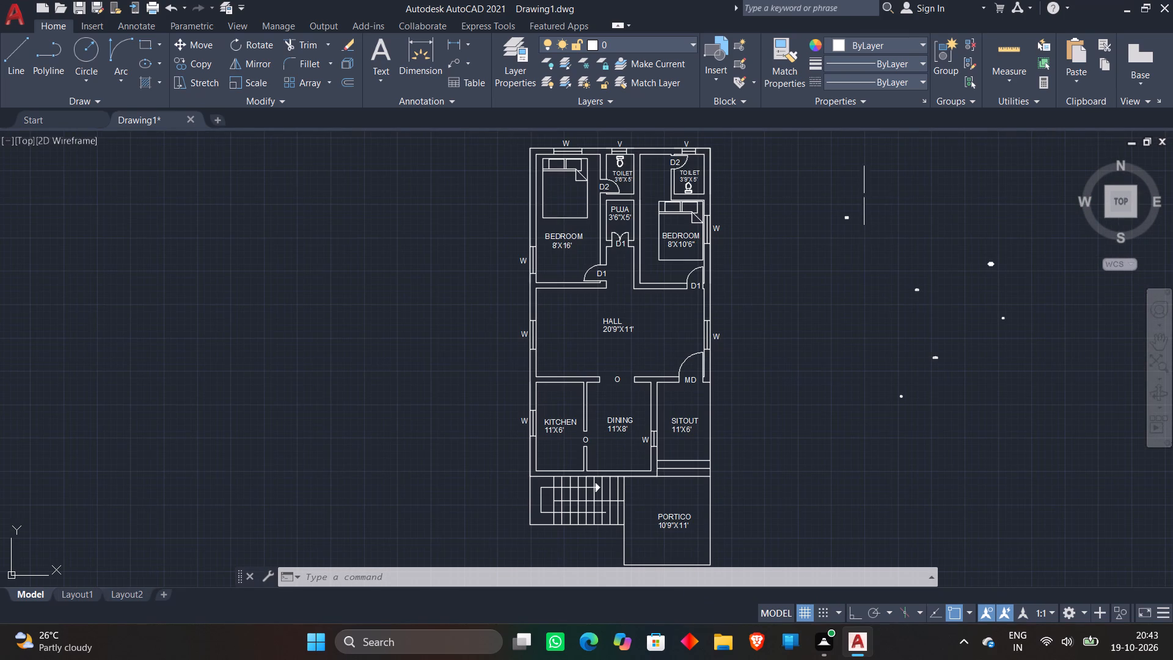
pyautogui.scroll(2, 867, 224)
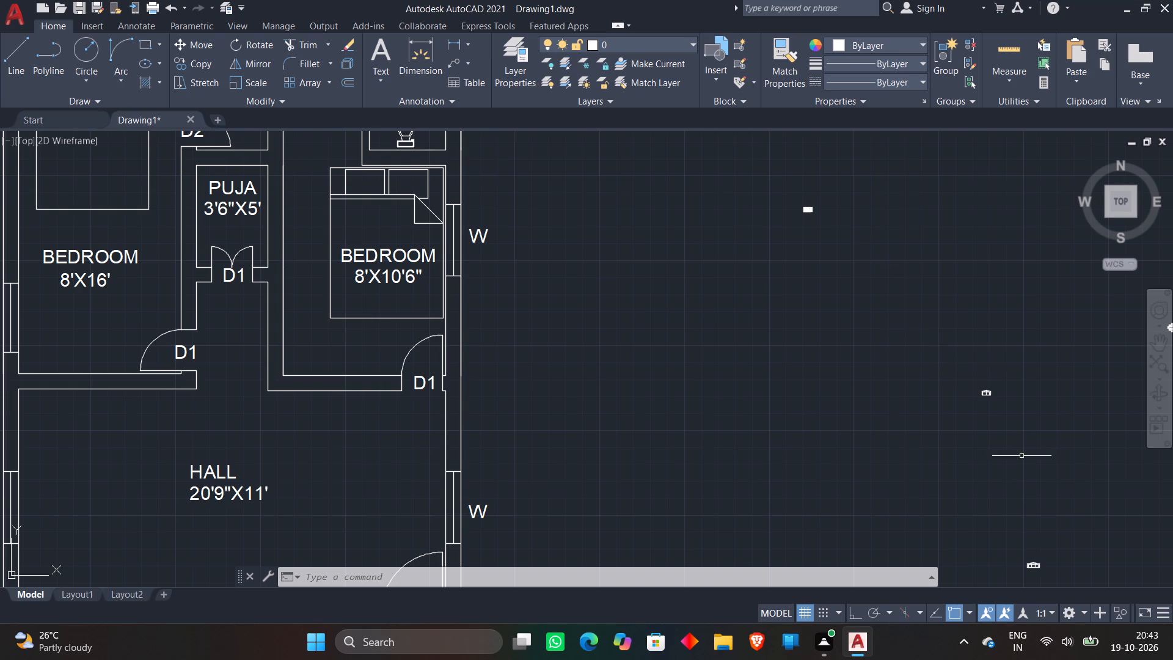
pyautogui.scroll(-1, 1021, 456)
pyautogui.click(984, 471)
pyautogui.click(1077, 551)
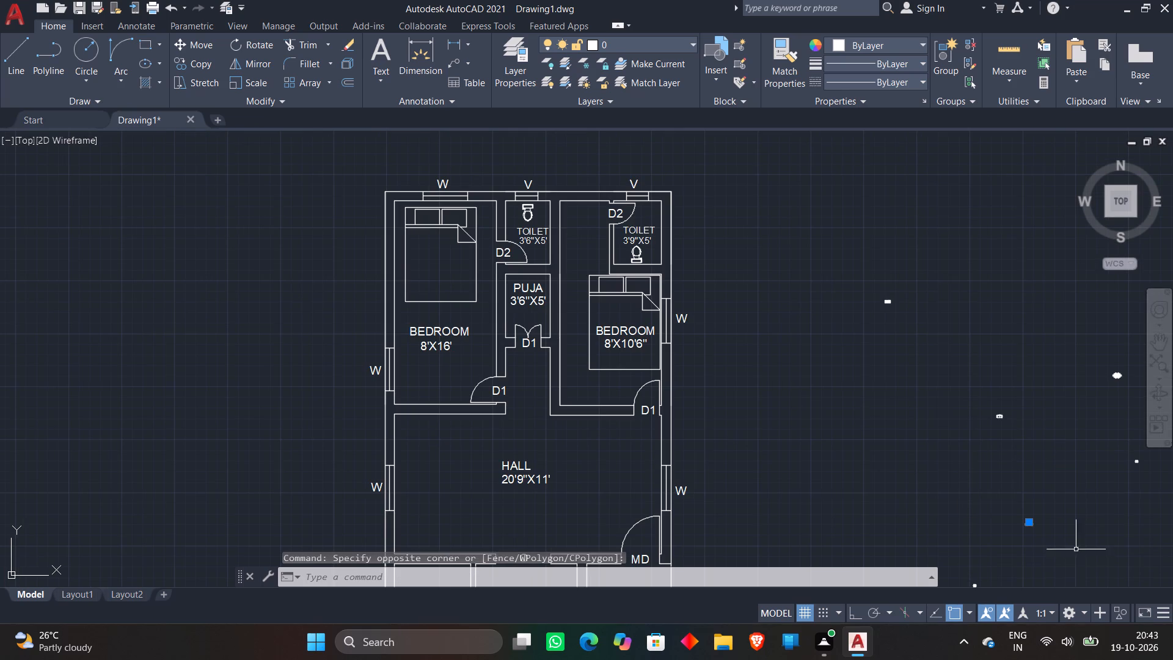
pyautogui.press('m')
pyautogui.press('space')
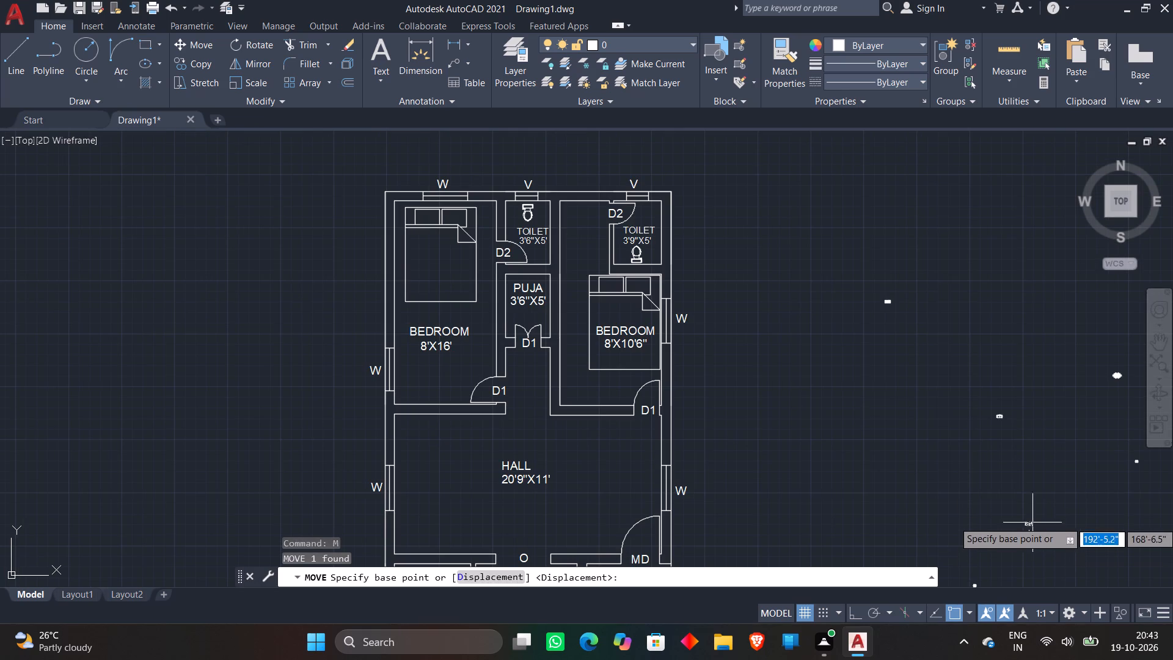
pyautogui.click(1021, 518)
pyautogui.scroll(3, 445, 435)
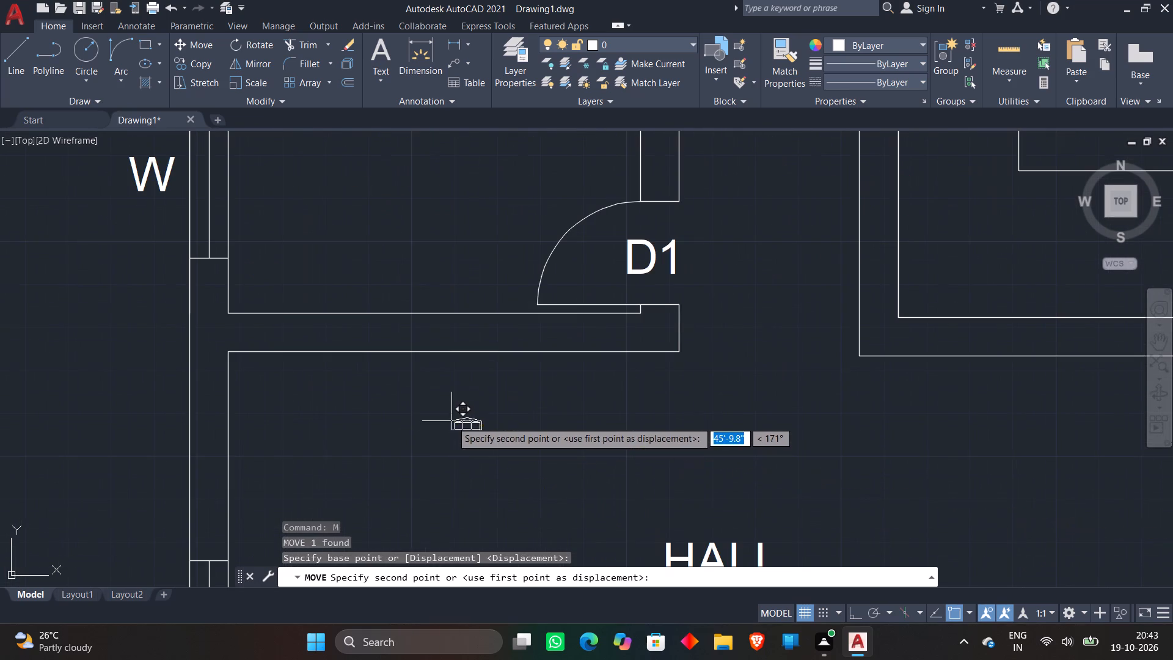
pyautogui.click(451, 421)
# Scale up the three-seat sofa block in the hall by a factor of about 9.3.
pyautogui.click(413, 403)
pyautogui.click(575, 493)
pyautogui.rightClick(563, 431)
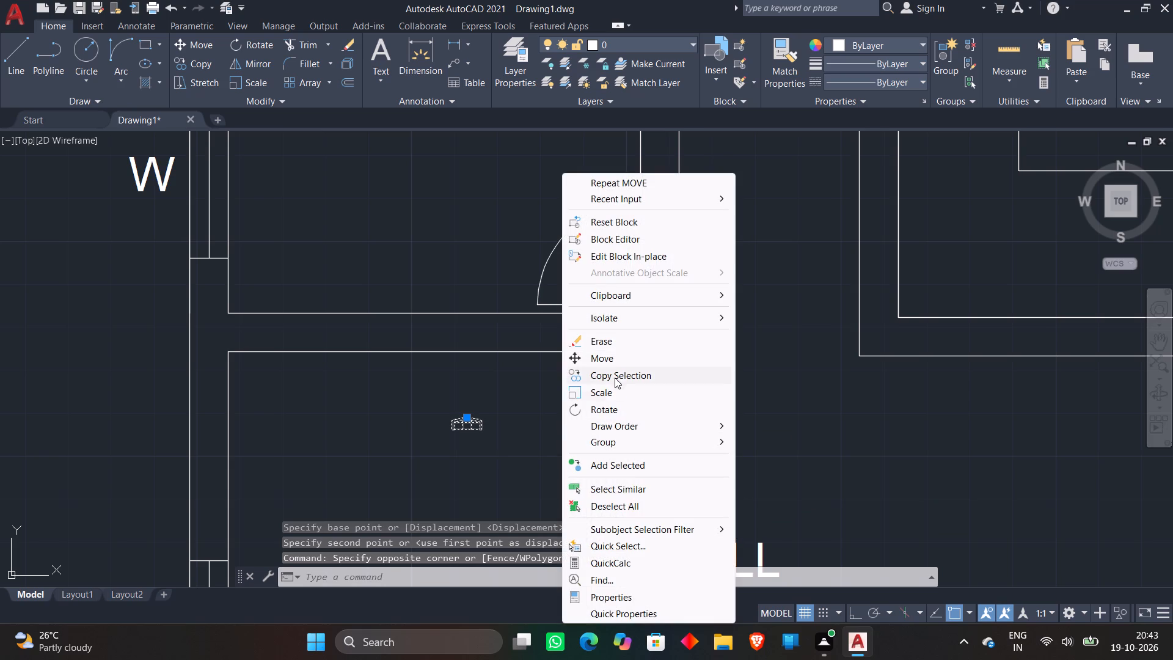
pyautogui.click(608, 393)
pyautogui.click(475, 405)
pyautogui.scroll(-1, 605, 409)
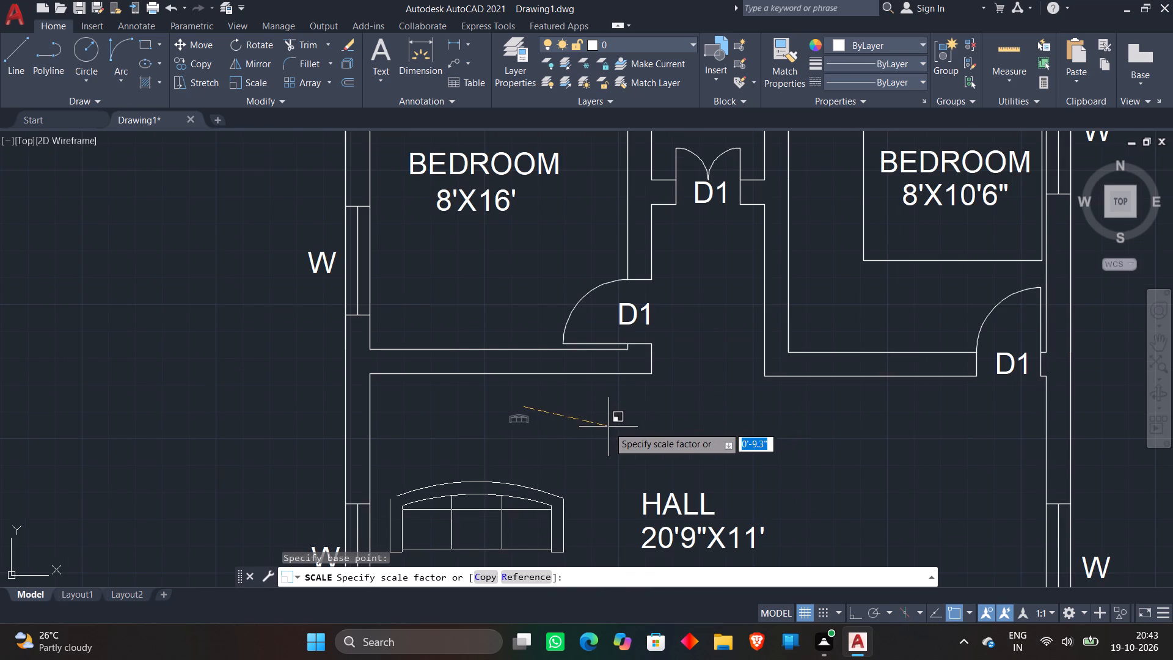
pyautogui.click(608, 427)
# Move the enlarged three-seat sofa up and slightly right, just below the wall between the 8'X16' bedroom and the hall.
pyautogui.click(557, 491)
pyautogui.click(534, 502)
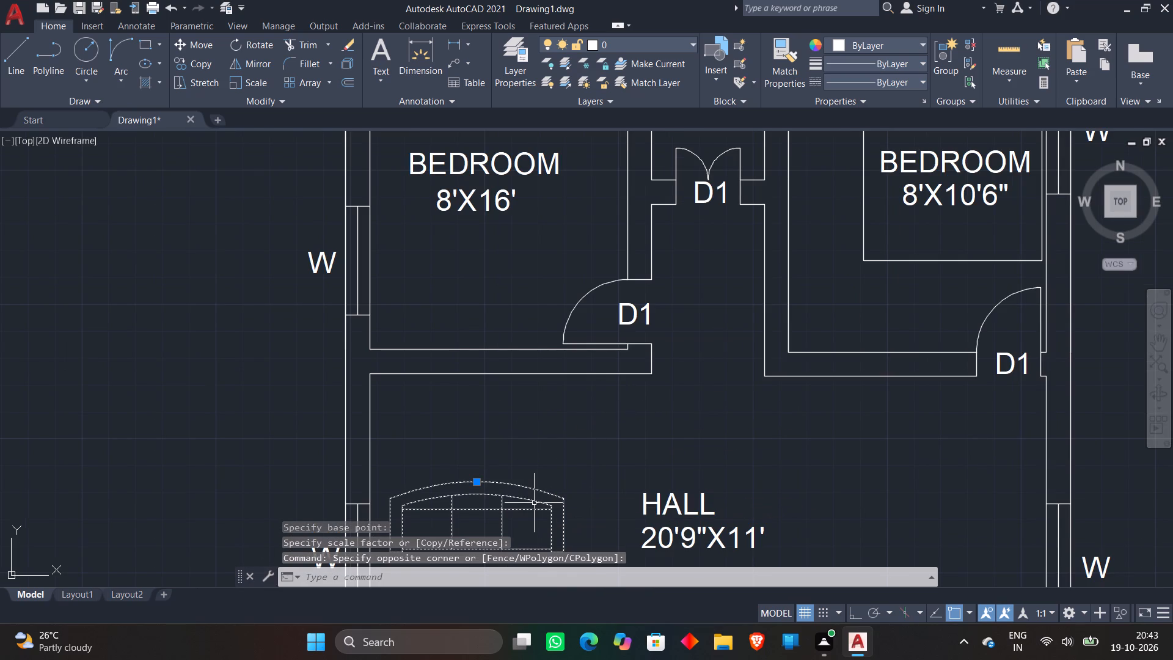
pyautogui.press('m')
pyautogui.press('space')
pyautogui.click(476, 524)
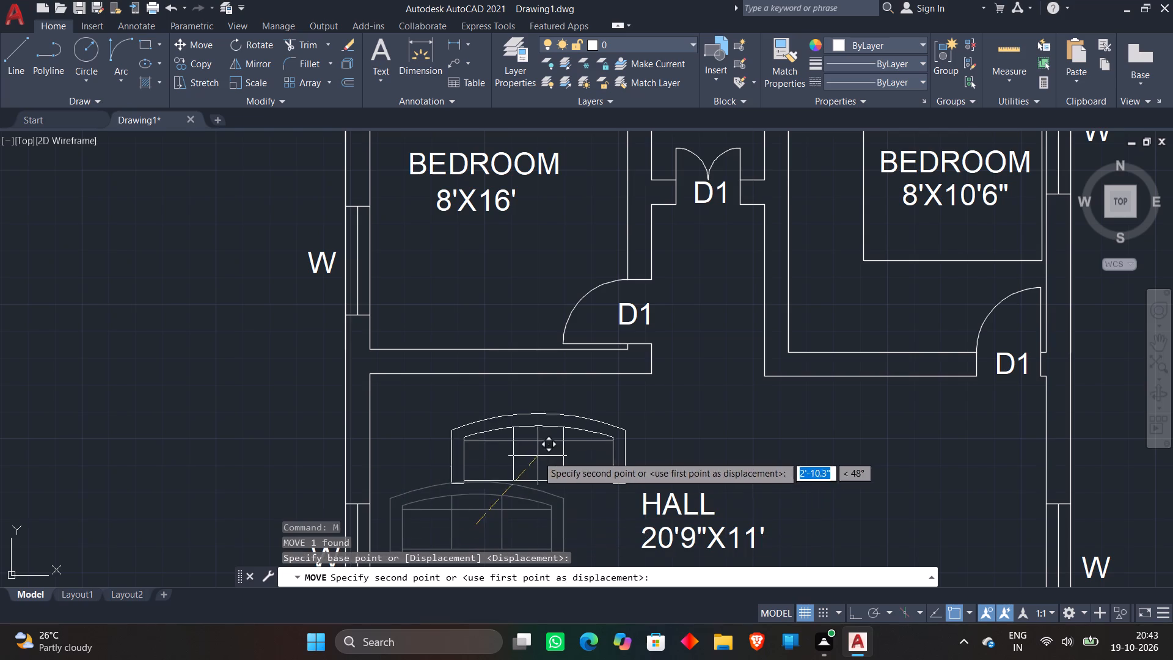
pyautogui.click(527, 436)
# Move the tiny two-seat sofa block from outside the plan into the hall, below the three-seat sofa near the window.
pyautogui.scroll(-2, 724, 427)
pyautogui.moveTo(742, 471); pyautogui.dragTo(728, 412, button='middle')
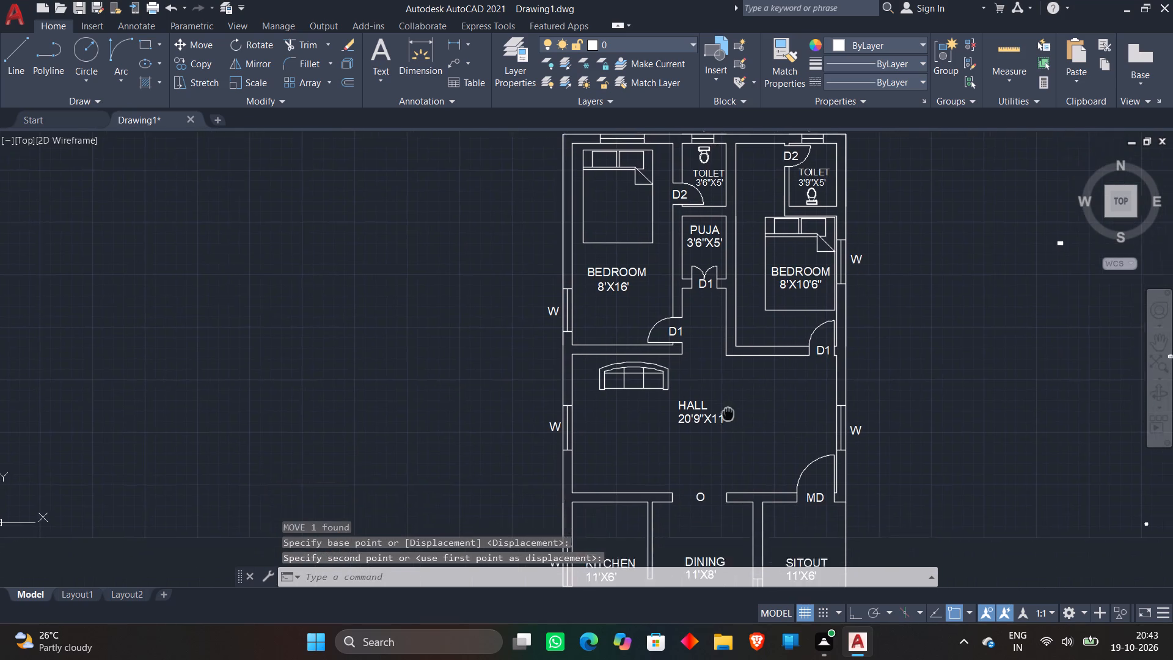
pyautogui.moveTo(728, 412); pyautogui.dragTo(728, 374, button='middle')
pyautogui.scroll(-1, 955, 386)
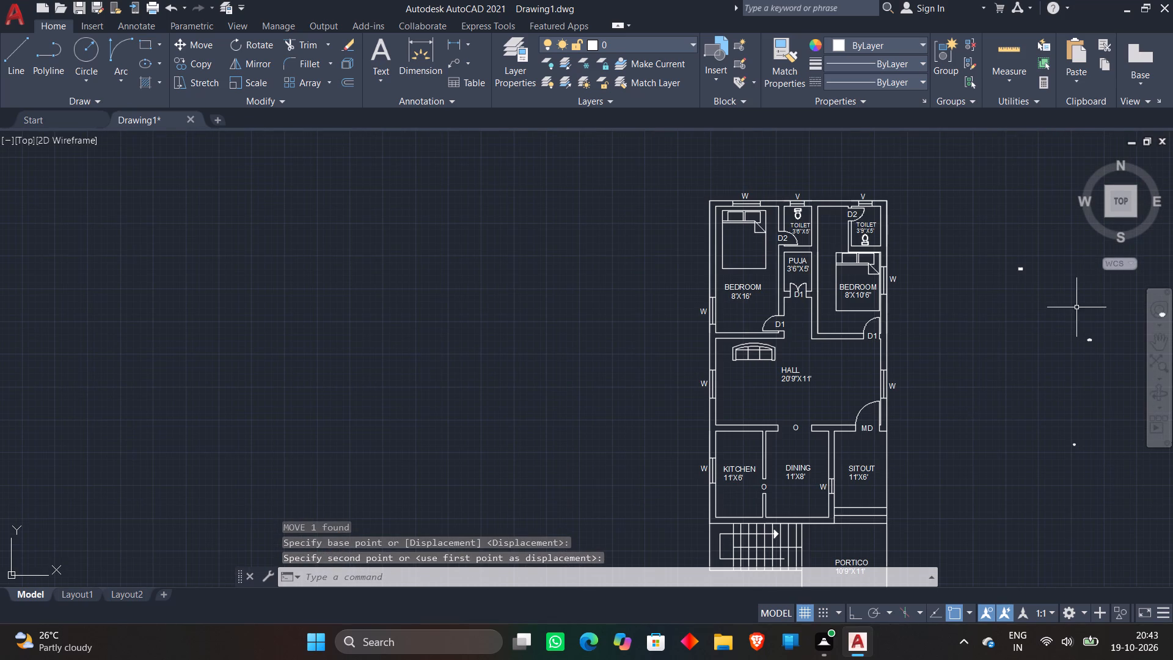
pyautogui.click(1076, 307)
pyautogui.click(1096, 359)
pyautogui.press('m')
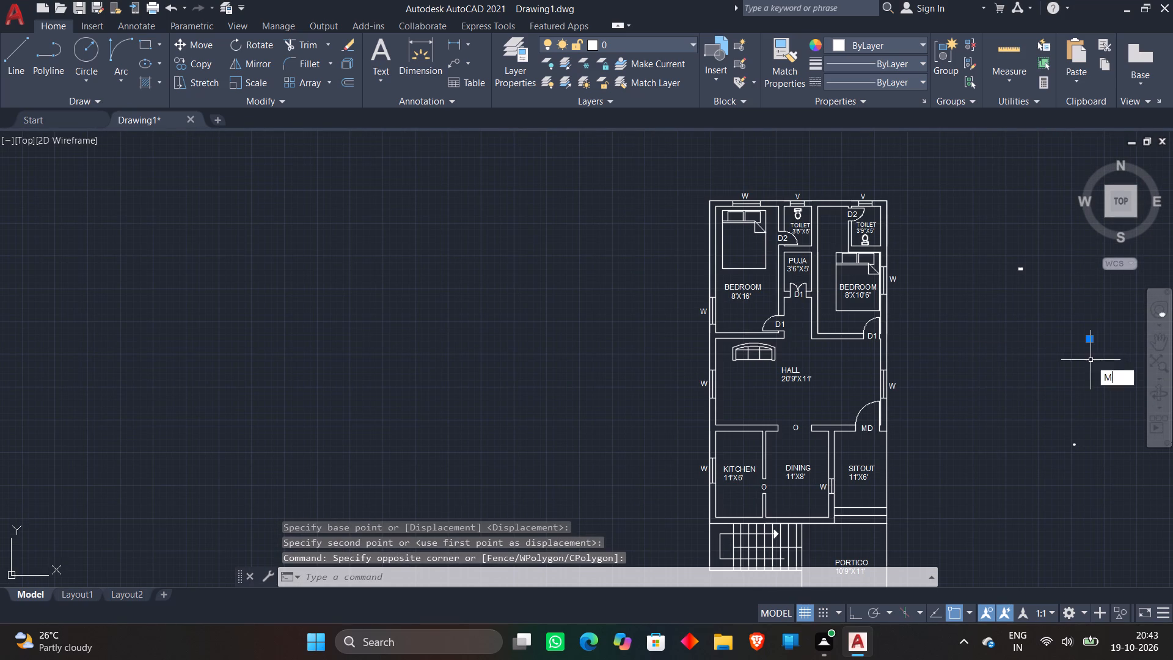
pyautogui.press('space')
pyautogui.click(1091, 340)
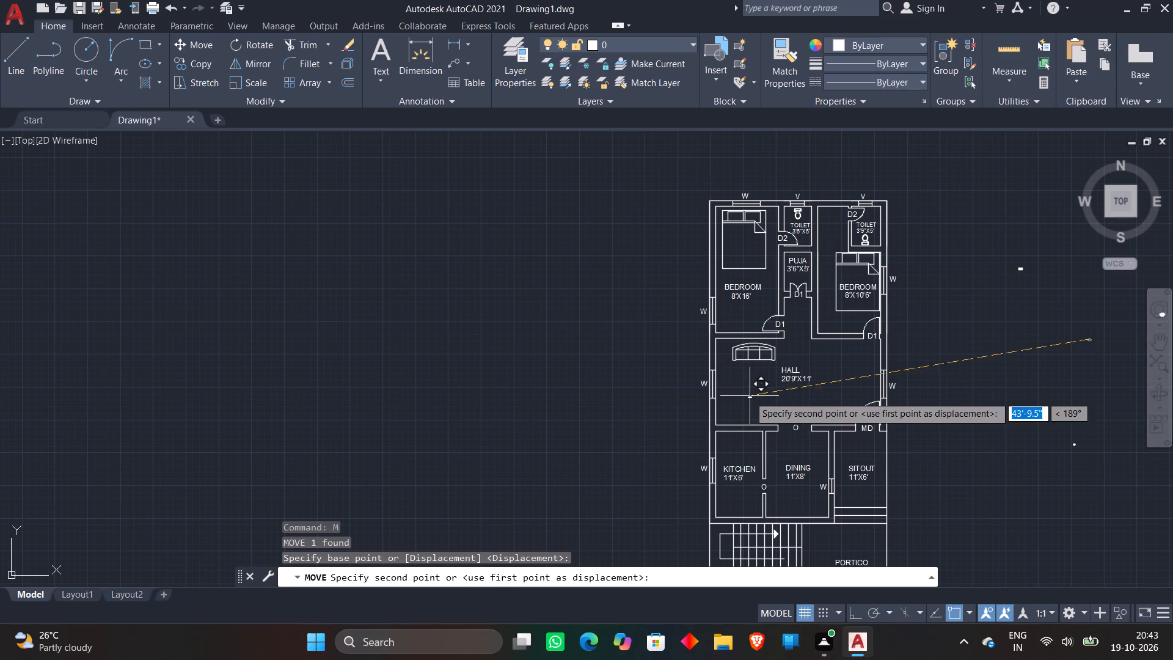
pyautogui.scroll(3, 736, 378)
pyautogui.click(734, 384)
# Scale up the two-seat sofa block until it roughly matches the depth of the three-seat sofa.
pyautogui.click(692, 373)
pyautogui.click(787, 430)
pyautogui.rightClick(787, 425)
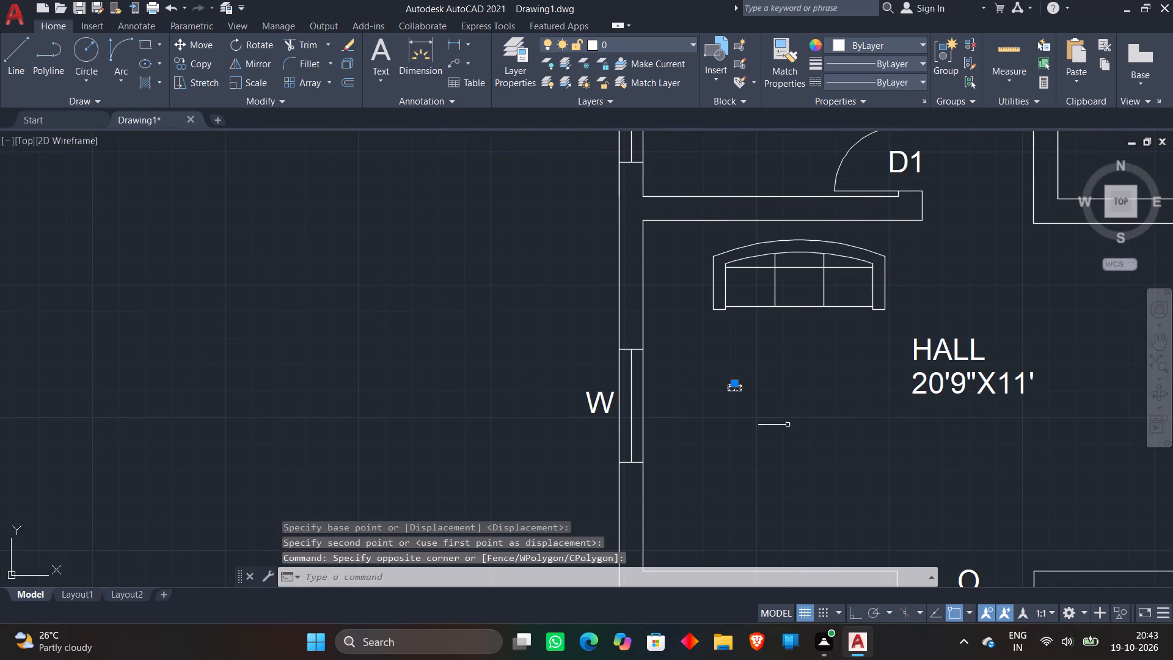
pyautogui.click(837, 391)
pyautogui.click(779, 405)
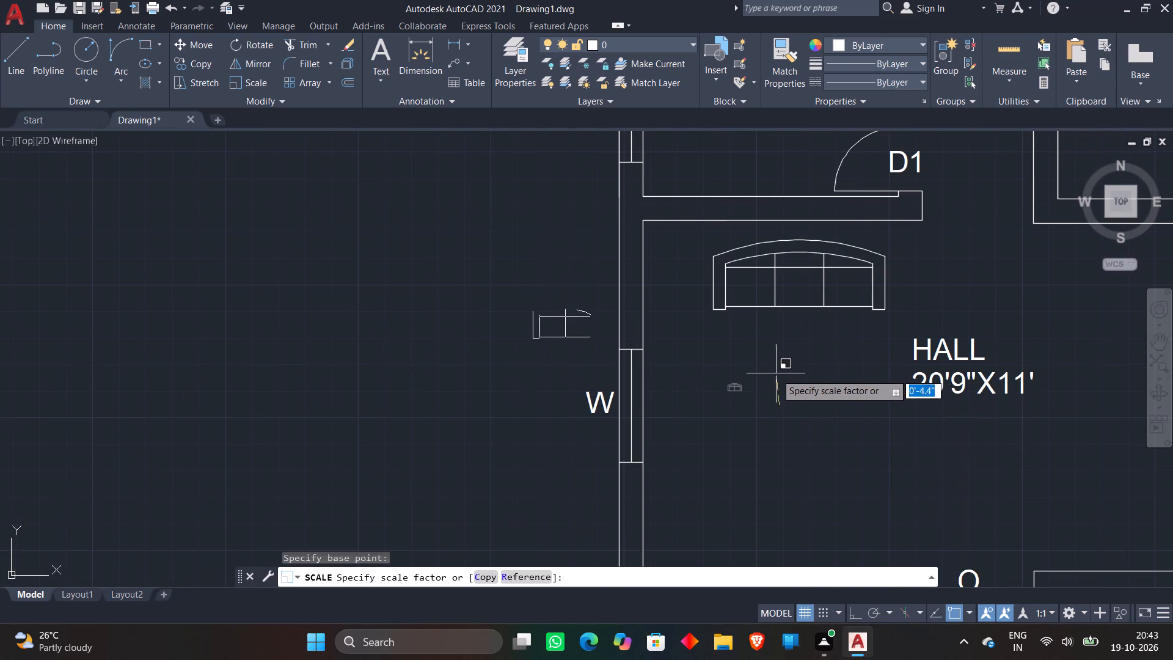
pyautogui.click(740, 374)
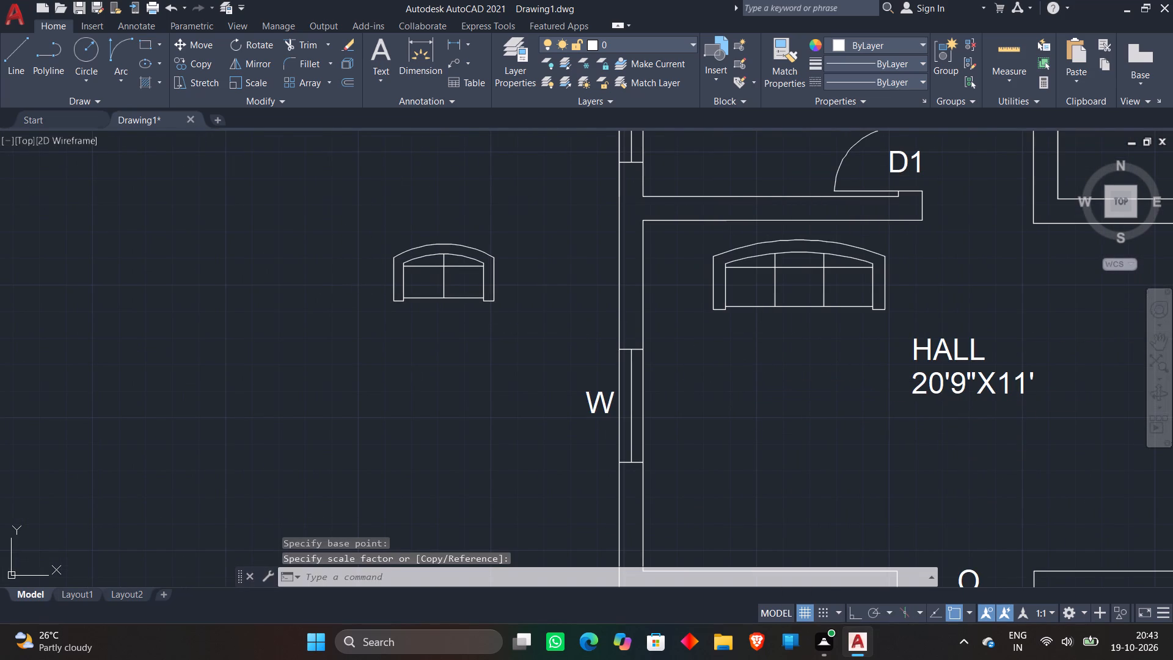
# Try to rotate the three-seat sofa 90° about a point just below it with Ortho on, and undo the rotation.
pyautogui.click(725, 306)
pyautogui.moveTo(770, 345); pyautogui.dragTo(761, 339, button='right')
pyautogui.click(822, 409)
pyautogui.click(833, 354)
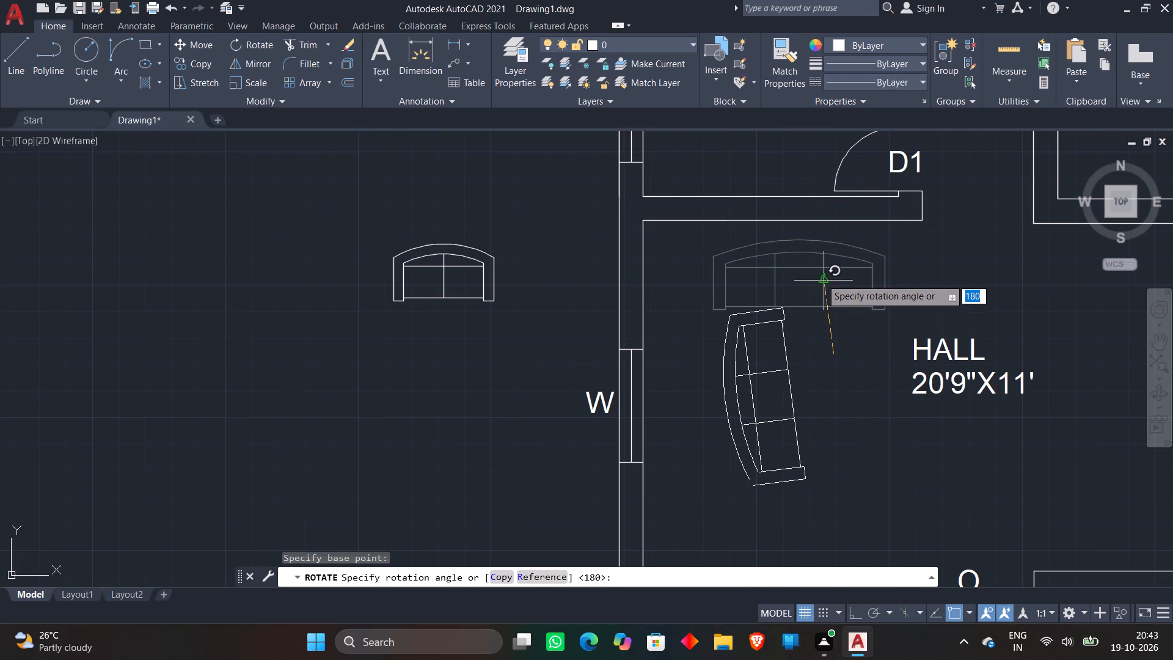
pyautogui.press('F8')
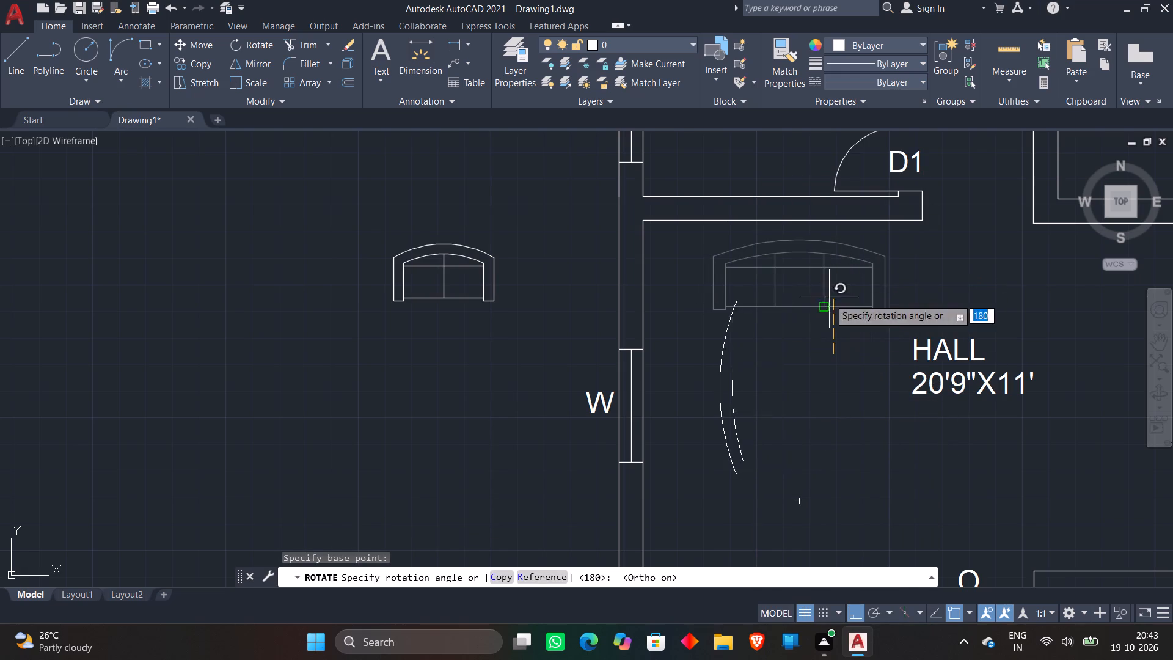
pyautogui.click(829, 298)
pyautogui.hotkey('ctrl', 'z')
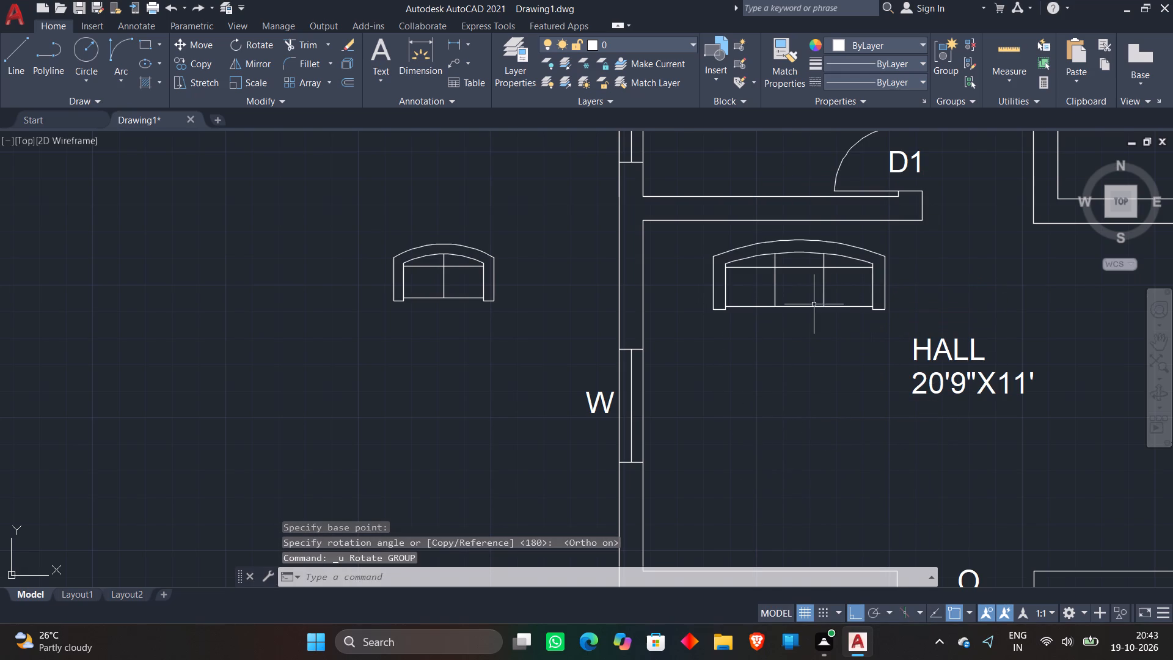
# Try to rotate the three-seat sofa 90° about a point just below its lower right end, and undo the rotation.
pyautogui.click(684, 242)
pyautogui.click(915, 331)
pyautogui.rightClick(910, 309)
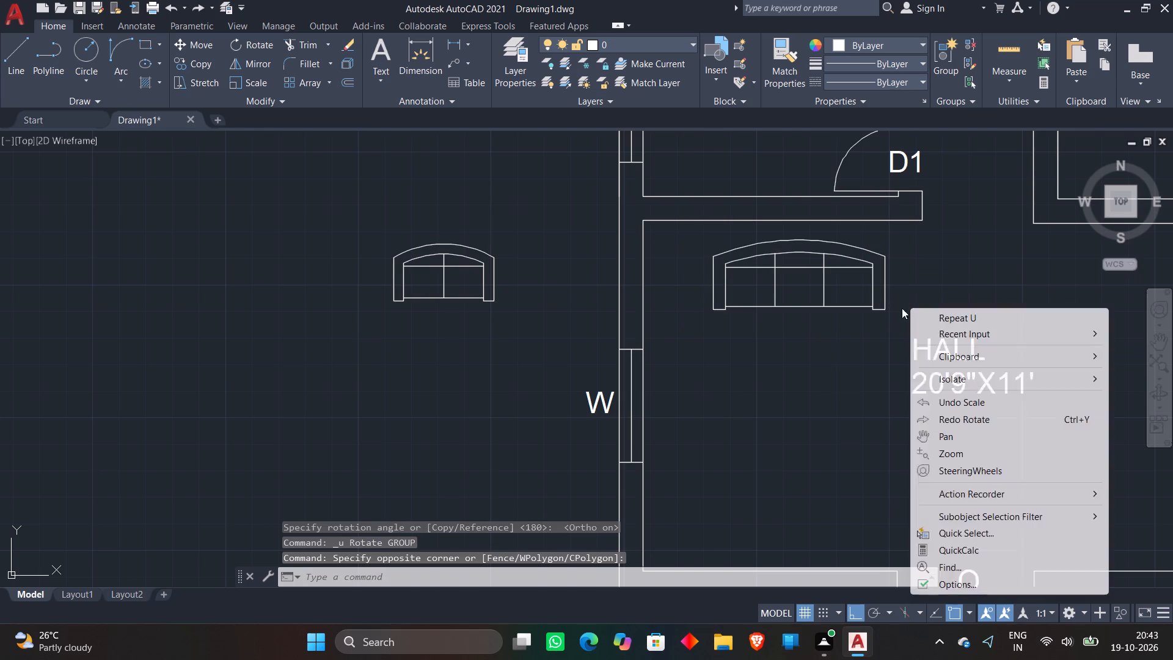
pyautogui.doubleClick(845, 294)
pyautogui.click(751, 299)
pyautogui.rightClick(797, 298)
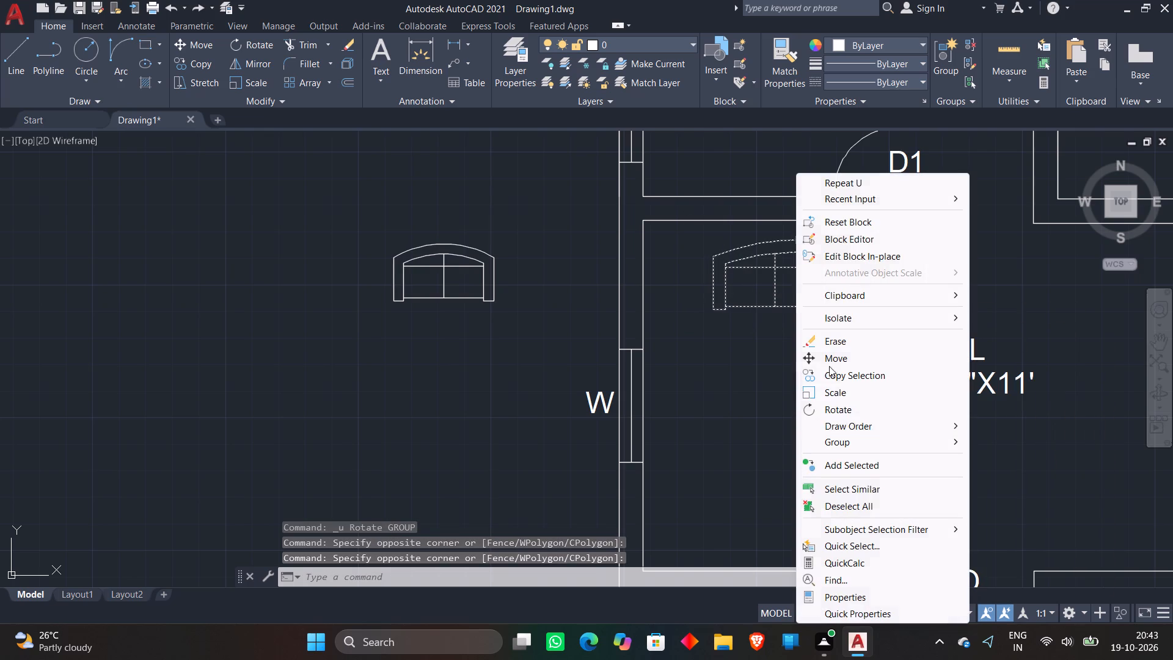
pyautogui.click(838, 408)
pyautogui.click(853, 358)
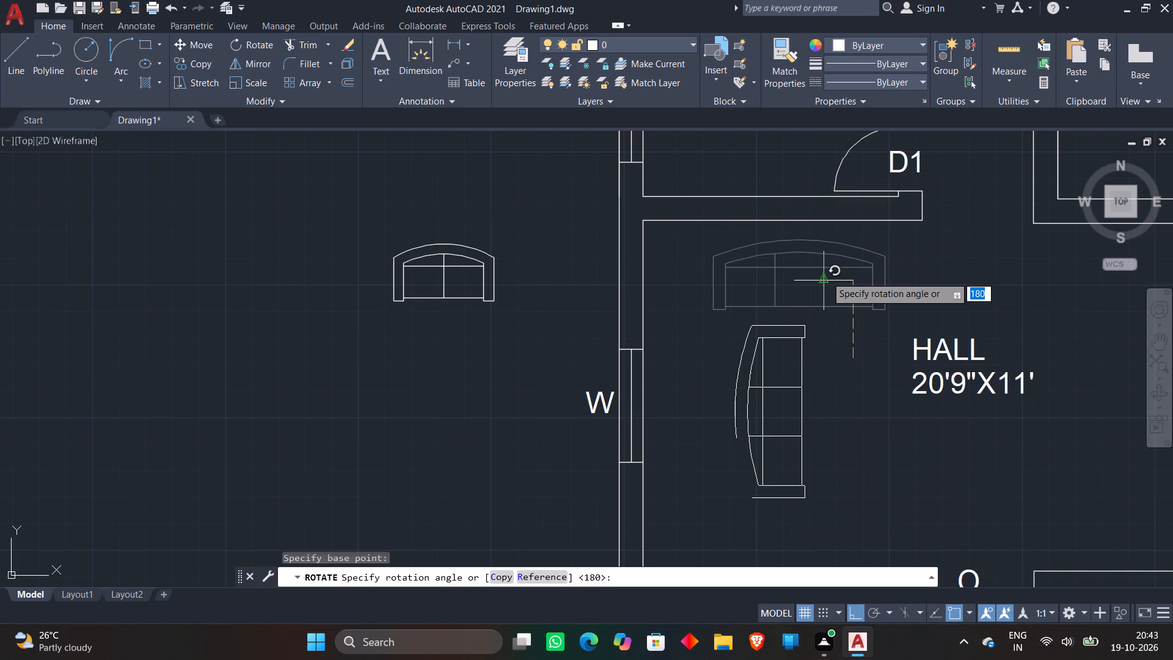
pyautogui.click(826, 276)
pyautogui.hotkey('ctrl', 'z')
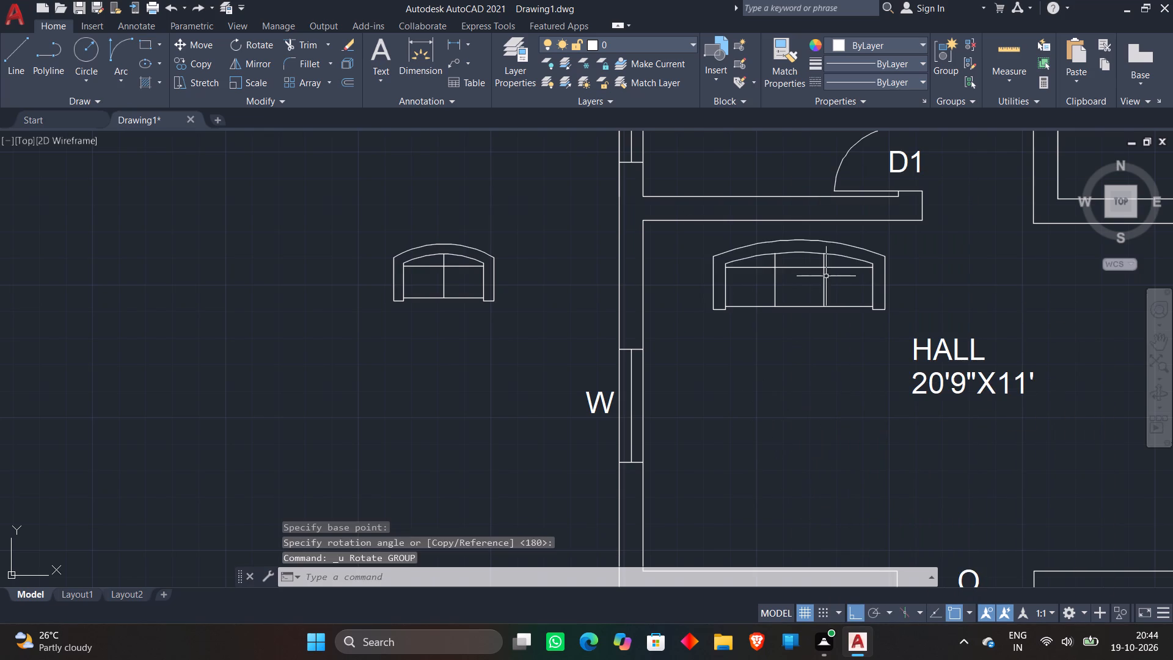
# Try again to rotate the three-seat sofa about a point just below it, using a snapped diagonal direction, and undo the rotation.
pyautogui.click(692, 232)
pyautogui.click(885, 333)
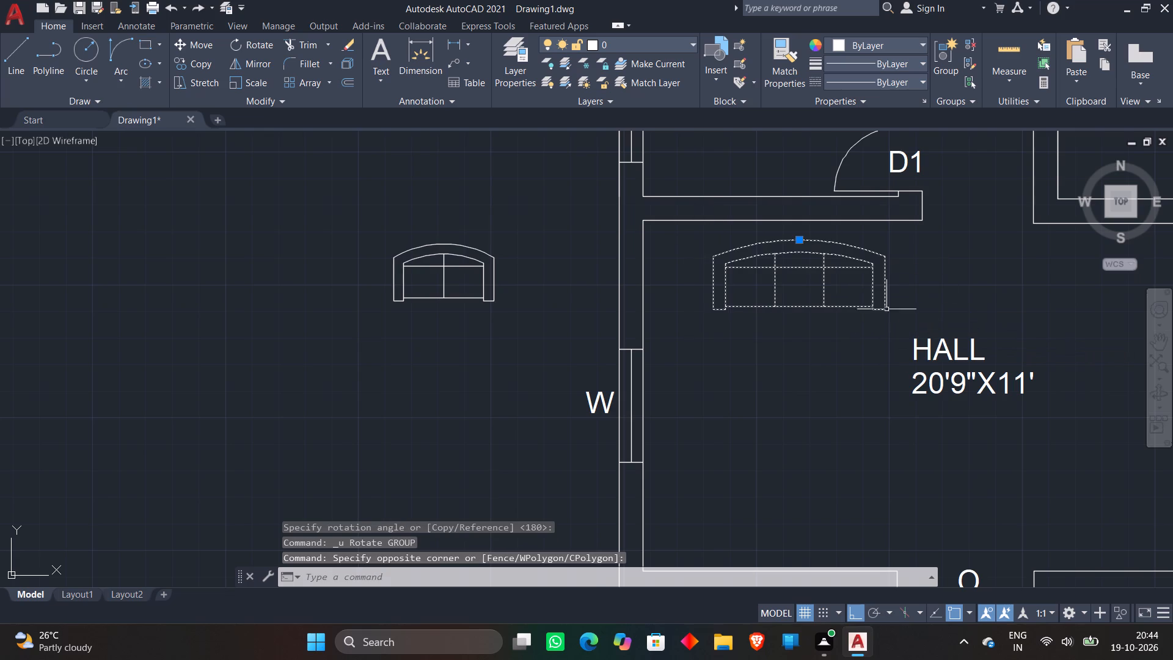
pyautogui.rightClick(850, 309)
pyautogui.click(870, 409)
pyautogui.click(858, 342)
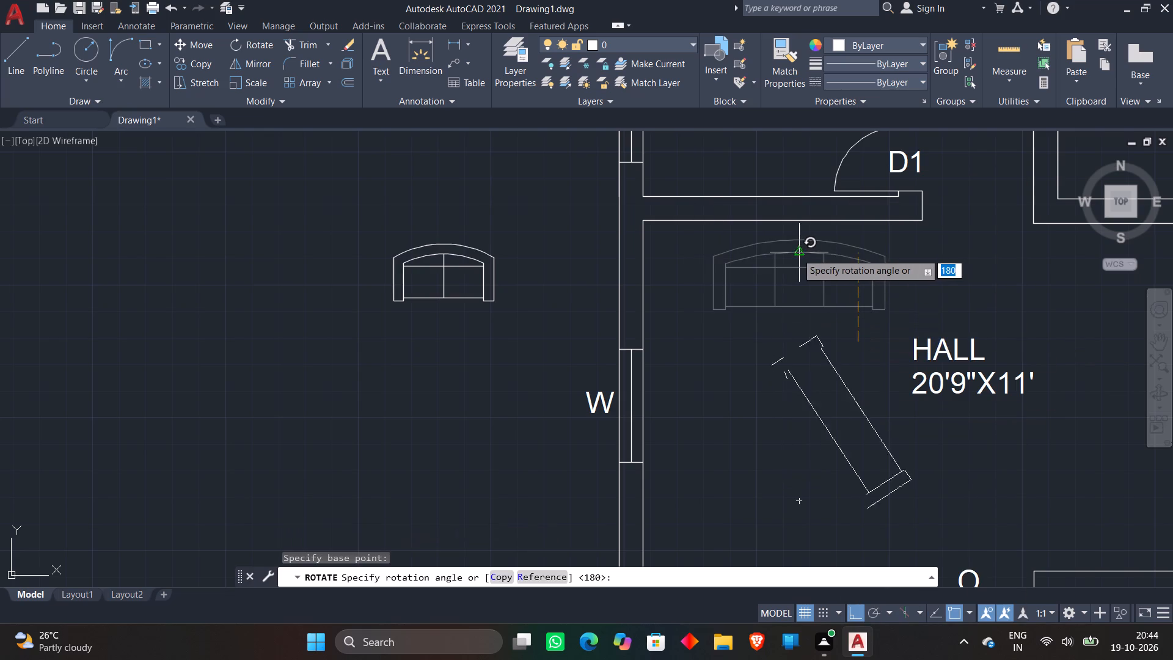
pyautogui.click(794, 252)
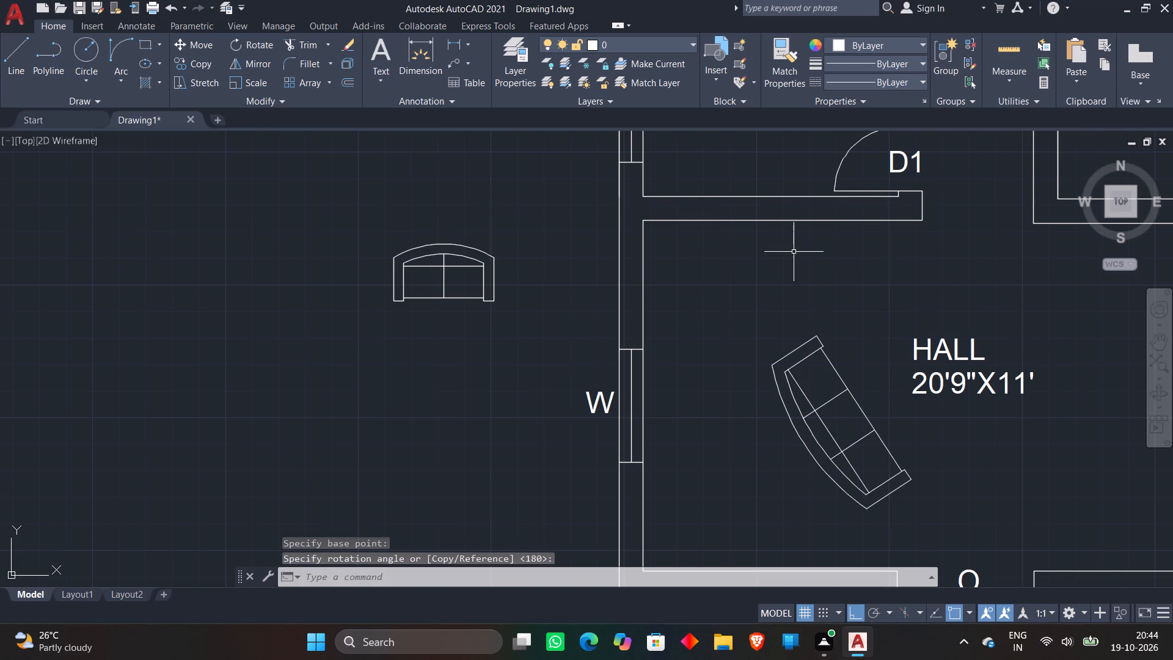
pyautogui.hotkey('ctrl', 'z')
# Rotate the three-seat sofa 90° about a point left of the hall label so its back faces the window wall.
pyautogui.click(686, 239)
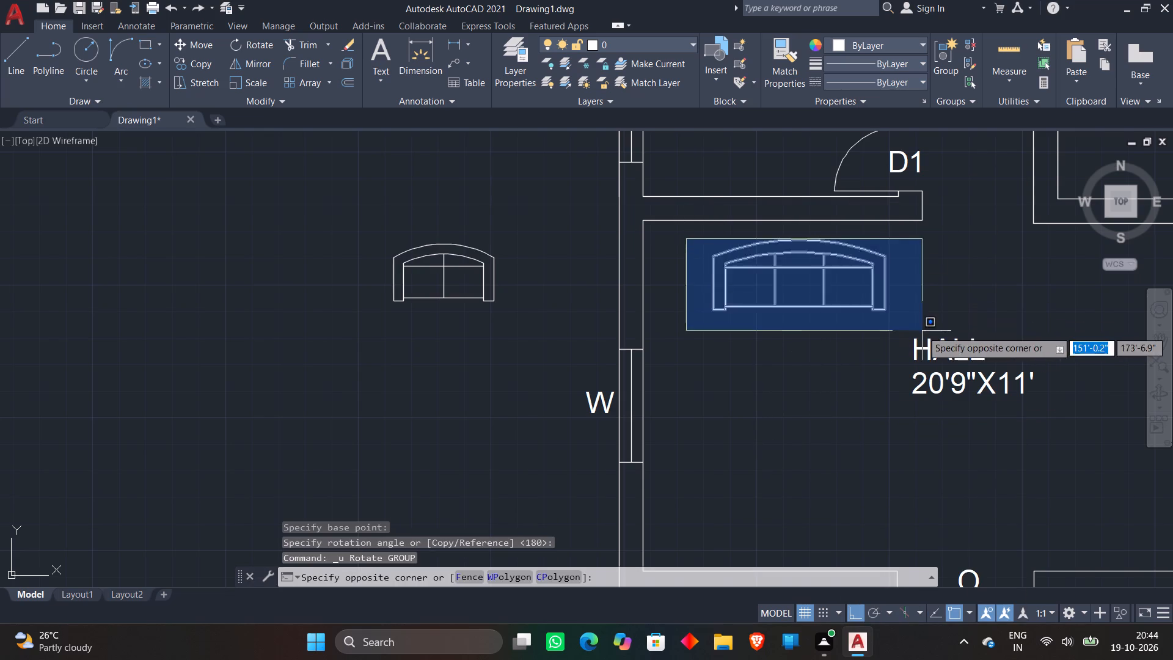
pyautogui.click(922, 331)
pyautogui.rightClick(855, 294)
pyautogui.click(886, 402)
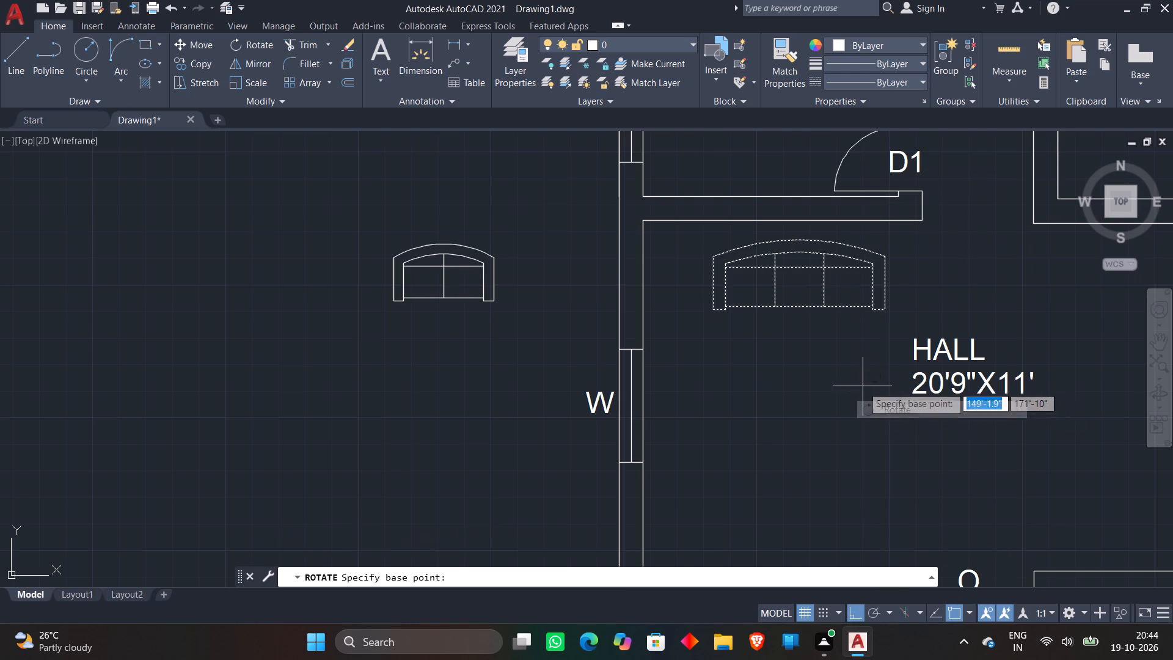
pyautogui.click(863, 386)
pyautogui.click(822, 345)
# Move the rotated three-seat sofa up and left with Ortho off, placing it beside the hall's left window W.
pyautogui.click(714, 344)
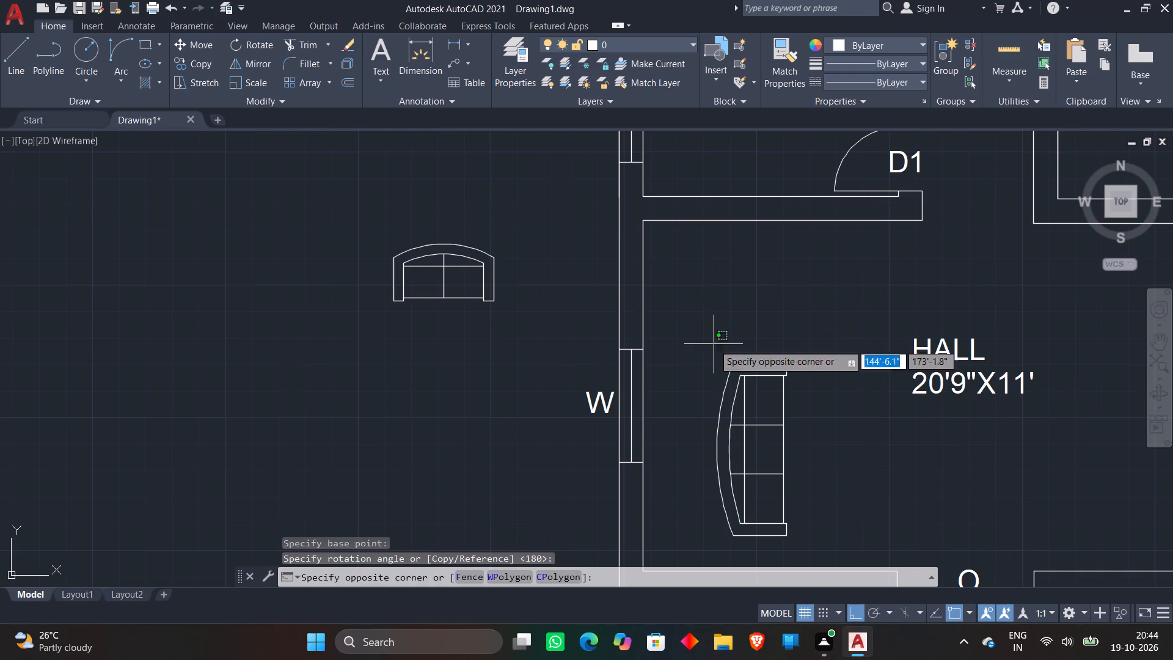
pyautogui.click(819, 538)
pyautogui.press('m')
pyautogui.press('space')
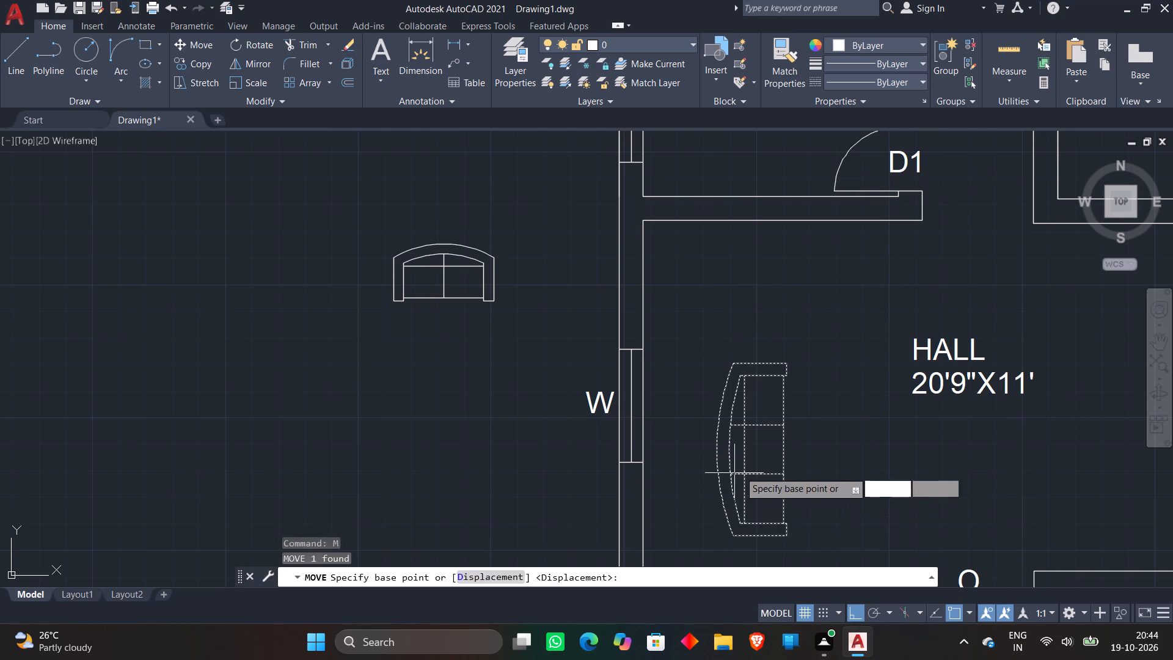
pyautogui.click(764, 460)
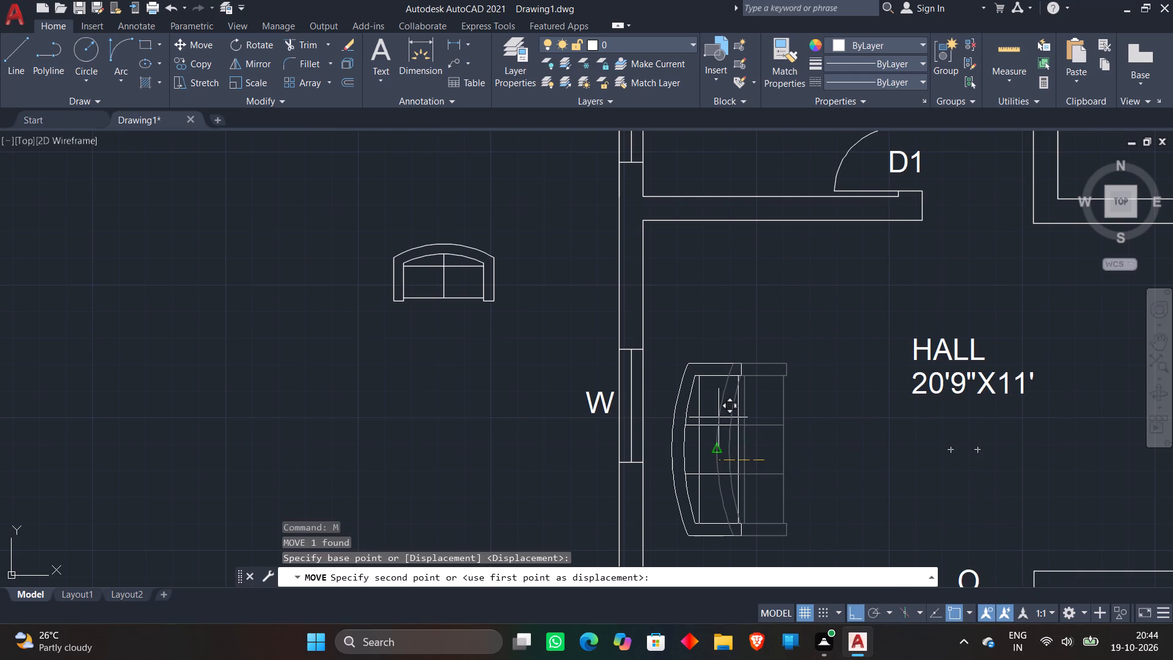
pyautogui.press('F8')
pyautogui.scroll(2, 720, 414)
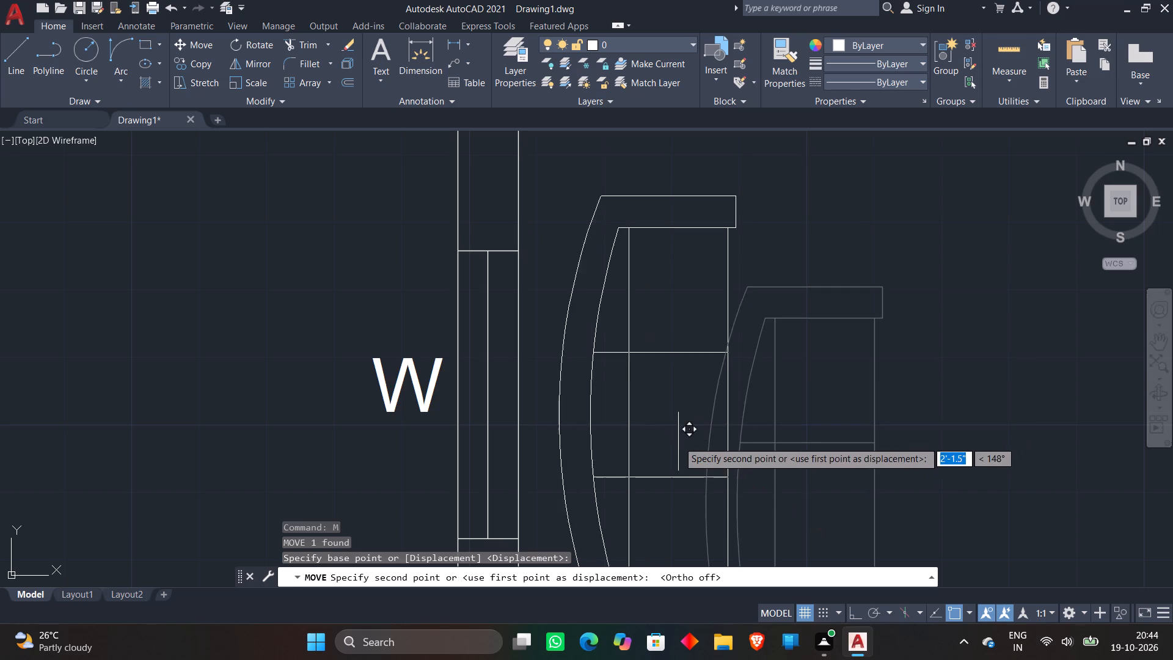
pyautogui.scroll(-2, 678, 441)
pyautogui.moveTo(678, 441); pyautogui.dragTo(689, 387, button='middle')
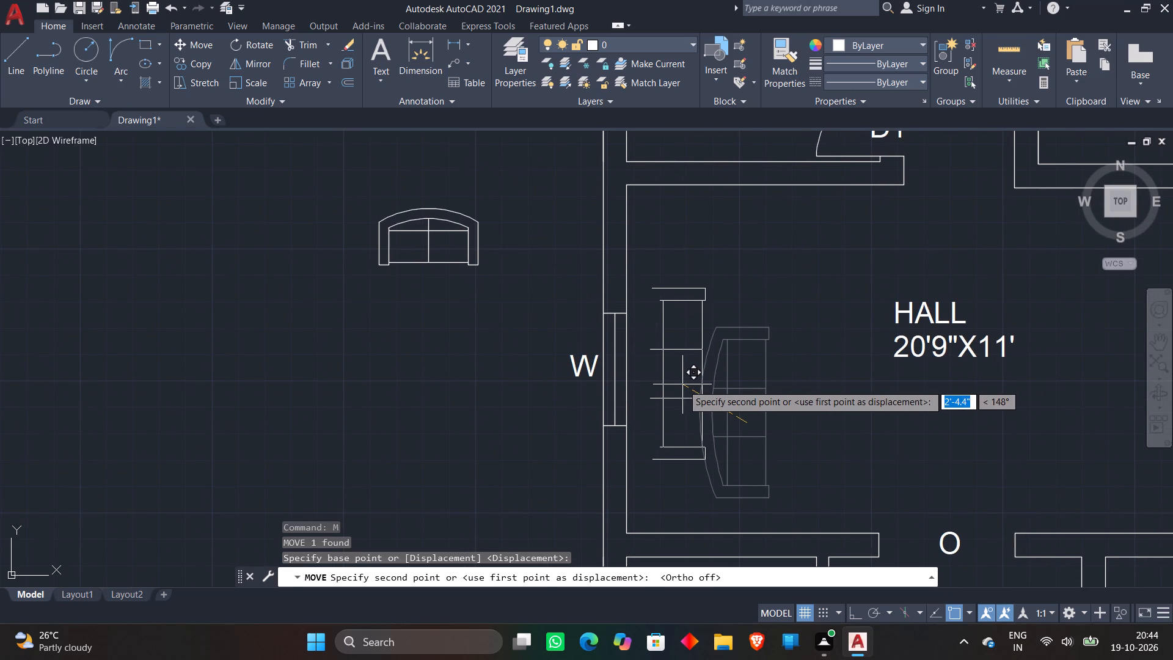
pyautogui.click(682, 384)
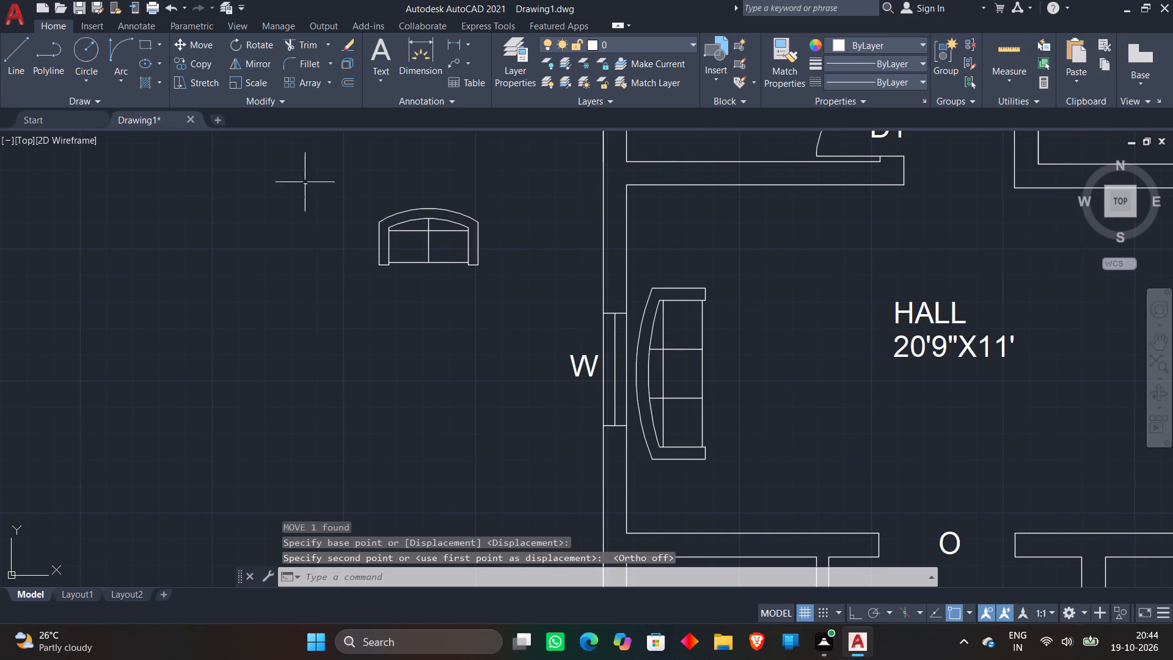
# Move the two-seat sofa from outside the plan into the hall, above and right of the three-seat sofa.
pyautogui.click(307, 175)
pyautogui.click(522, 303)
pyautogui.press('m')
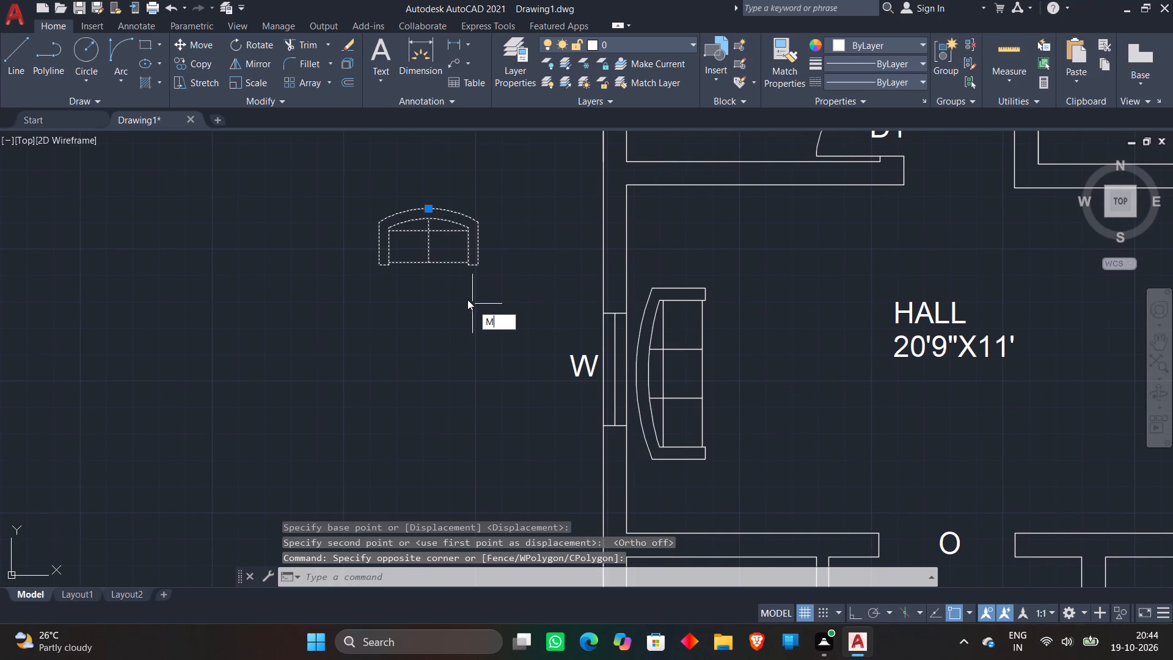
pyautogui.press('space')
pyautogui.click(436, 262)
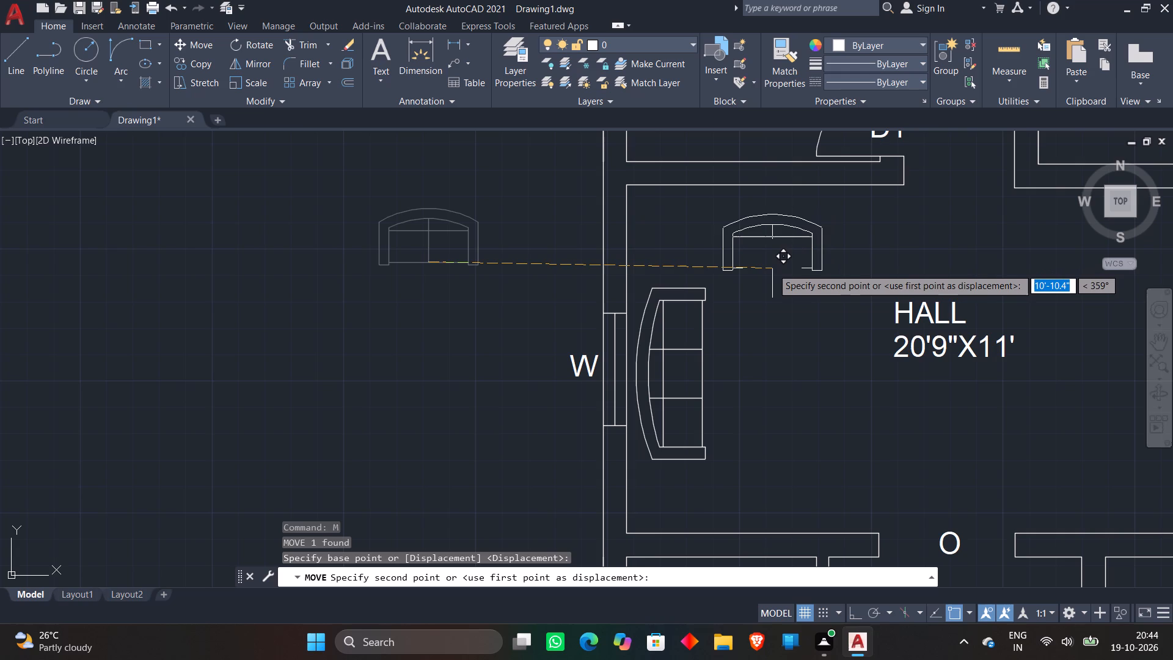
pyautogui.click(777, 263)
# Copy the two-seat sofa straight down to the lower end of the three-seat sofa, just above the kitchen wall.
pyautogui.click(701, 213)
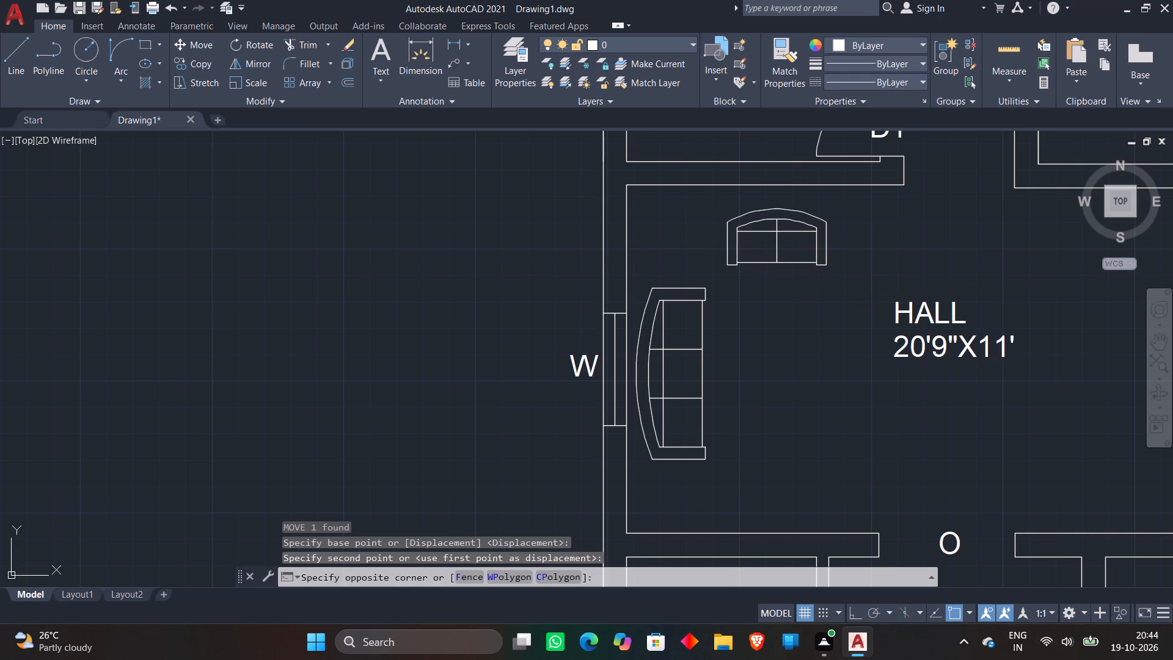
pyautogui.click(835, 260)
pyautogui.click(703, 198)
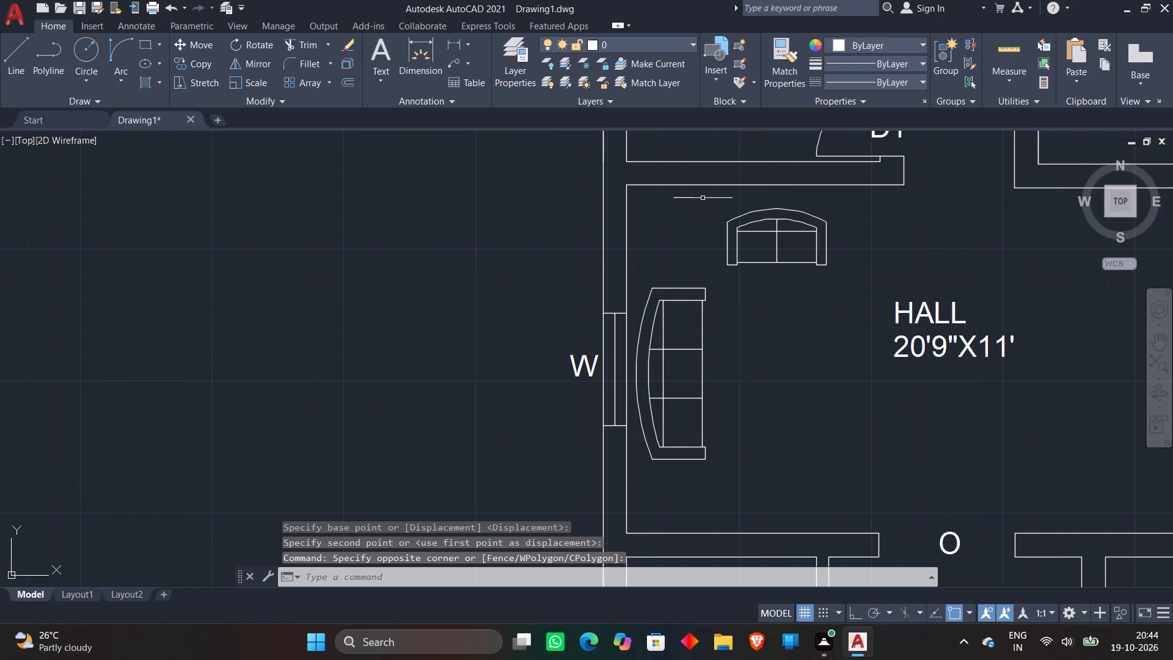
pyautogui.click(864, 279)
pyautogui.rightClick(864, 277)
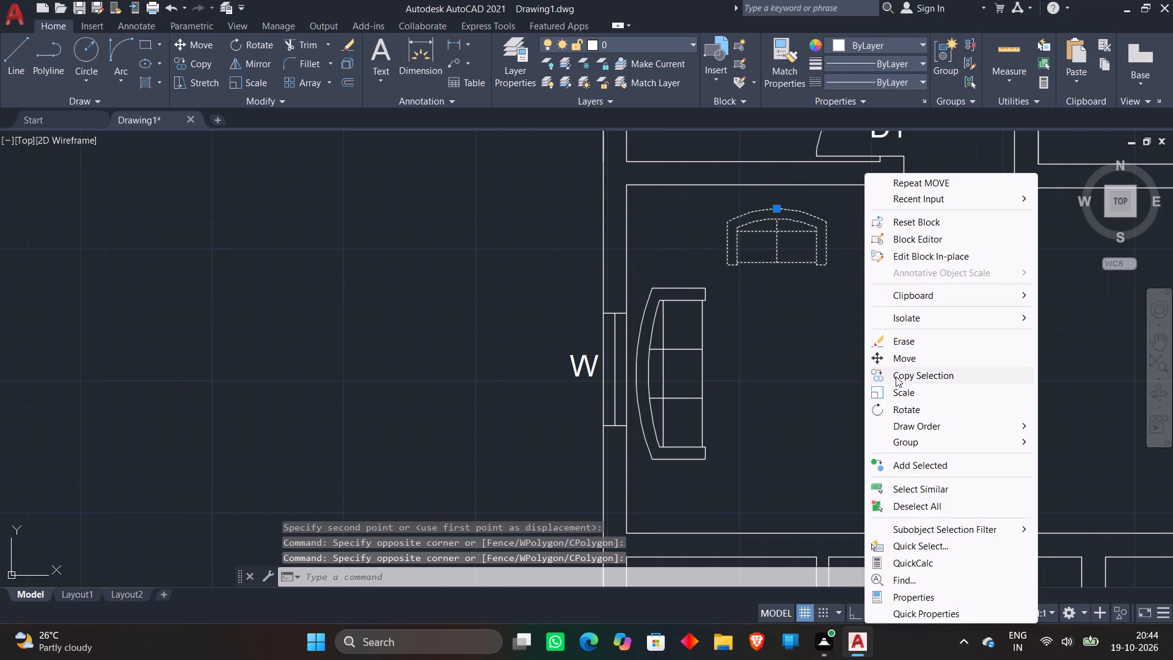
pyautogui.click(896, 373)
pyautogui.click(792, 254)
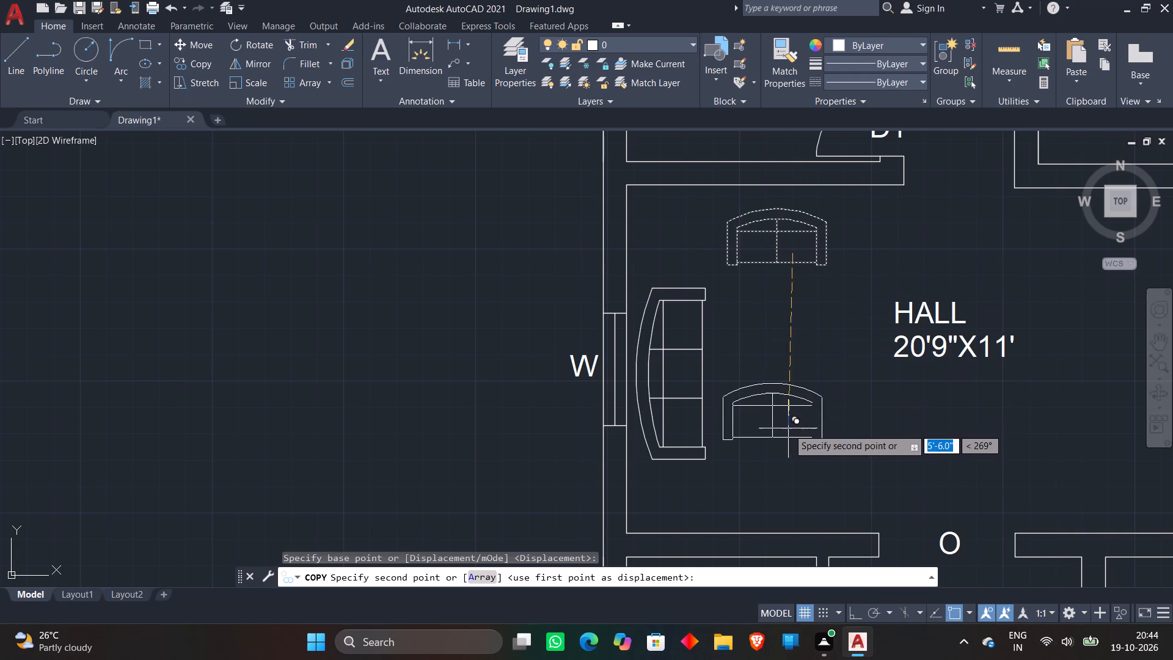
pyautogui.click(795, 474)
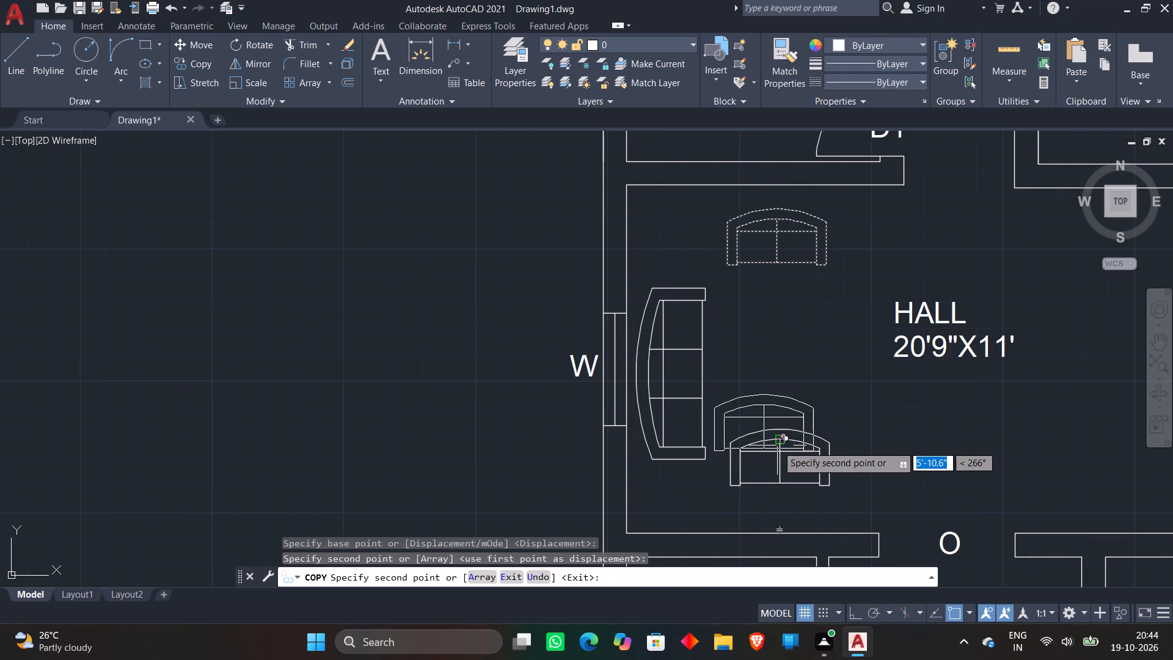
pyautogui.press('Escape')
# Rotate the copied two-seat sofa 180° with Ortho on so its back faces the kitchen wall.
pyautogui.click(721, 413)
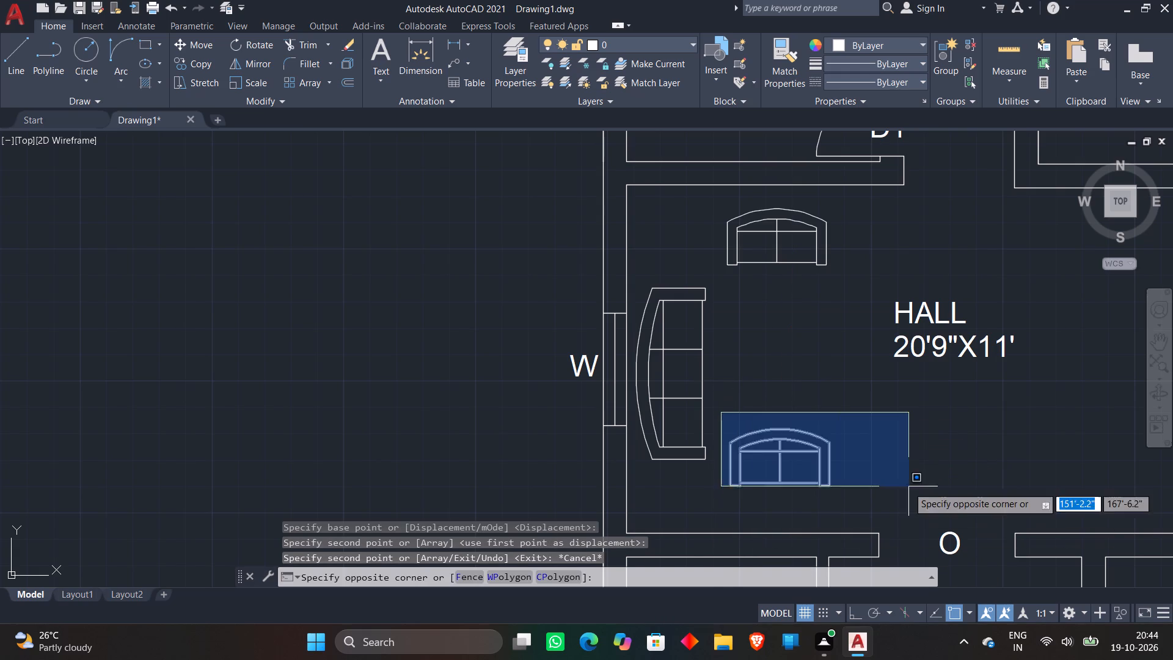
pyautogui.click(872, 498)
pyautogui.rightClick(859, 469)
pyautogui.click(937, 255)
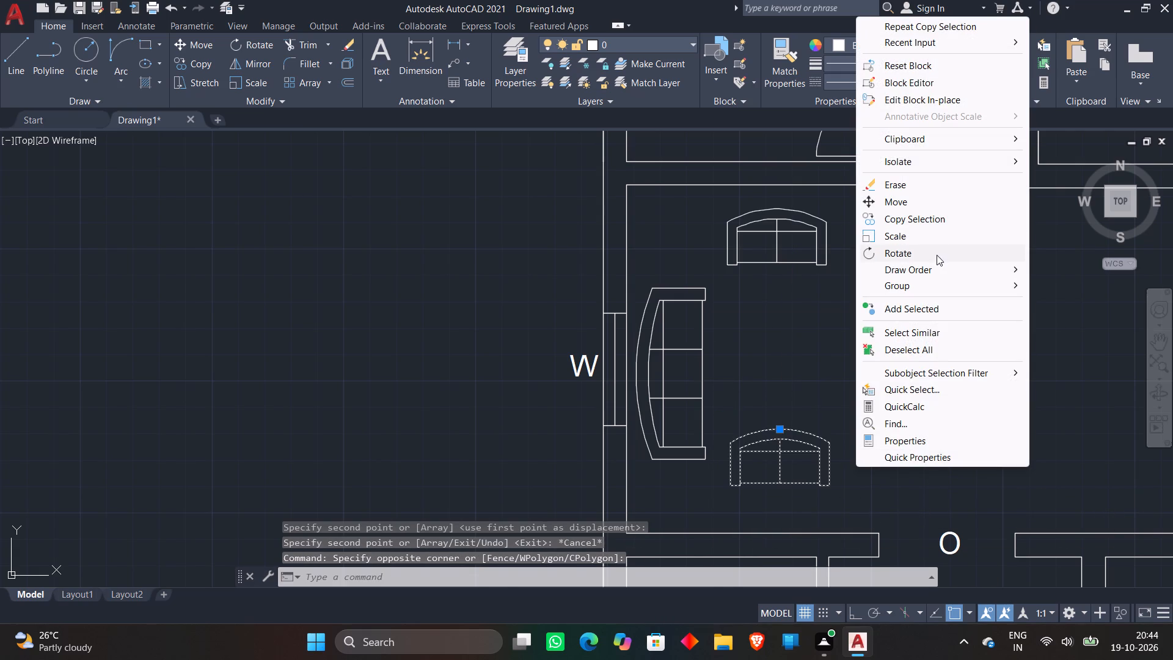
pyautogui.click(918, 502)
pyautogui.scroll(-1, 766, 430)
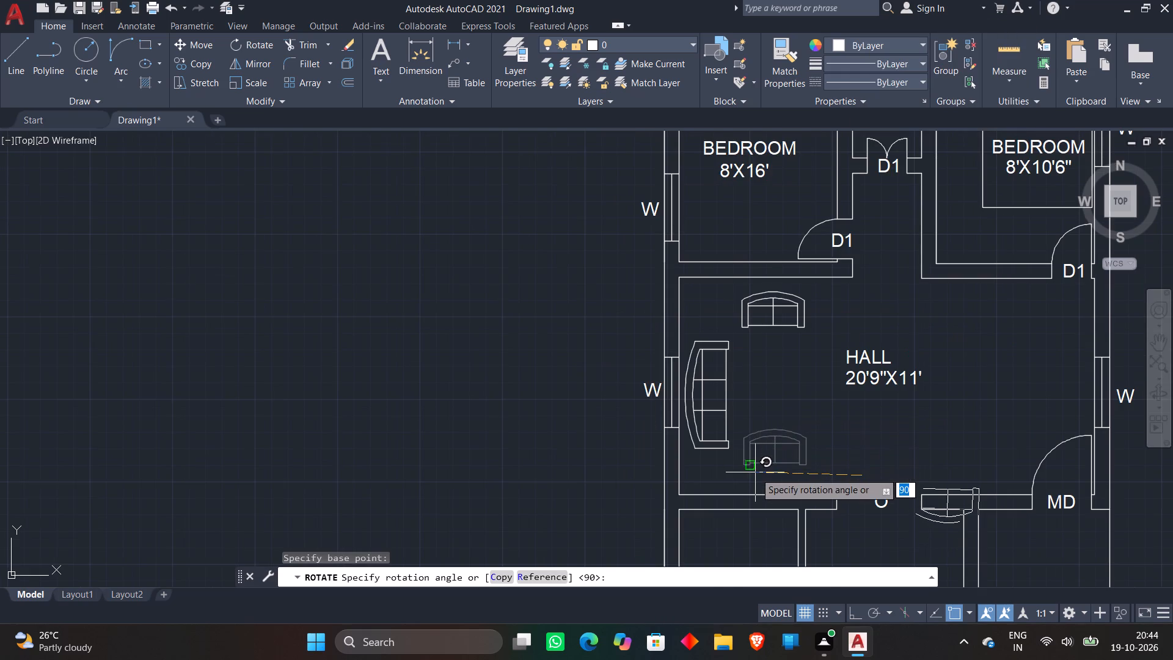
pyautogui.press('F8')
pyautogui.click(758, 474)
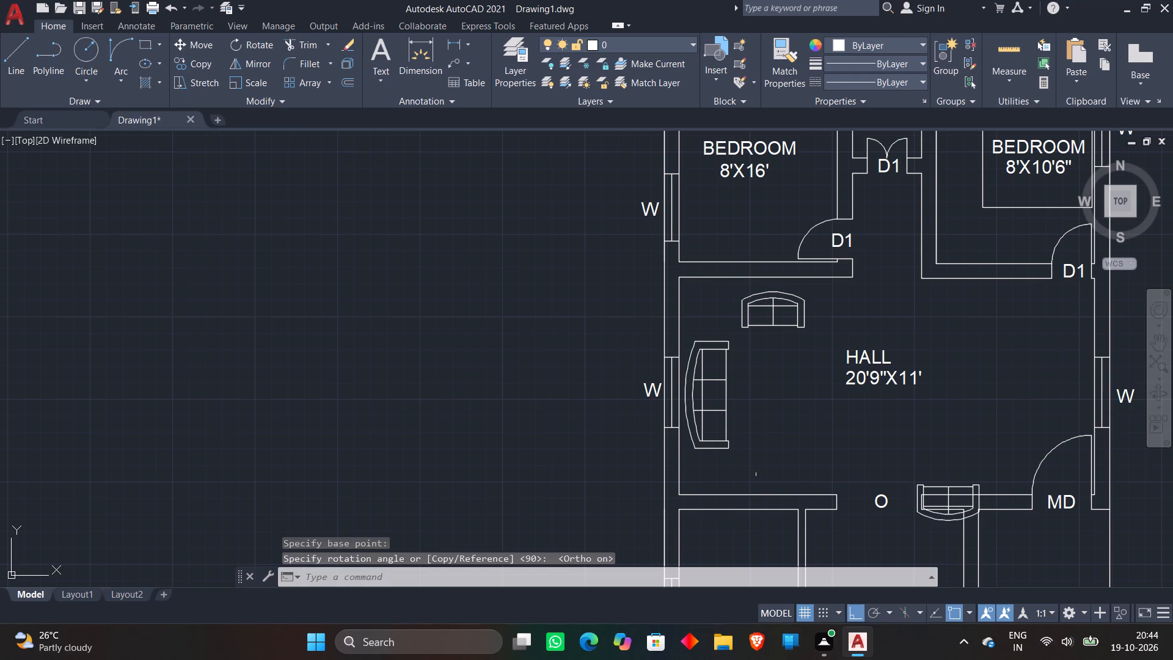
# Move the rotated two-seat sofa with Ortho off to the hall's lower left, above the kitchen wall and facing the upper two-seater.
pyautogui.click(963, 485)
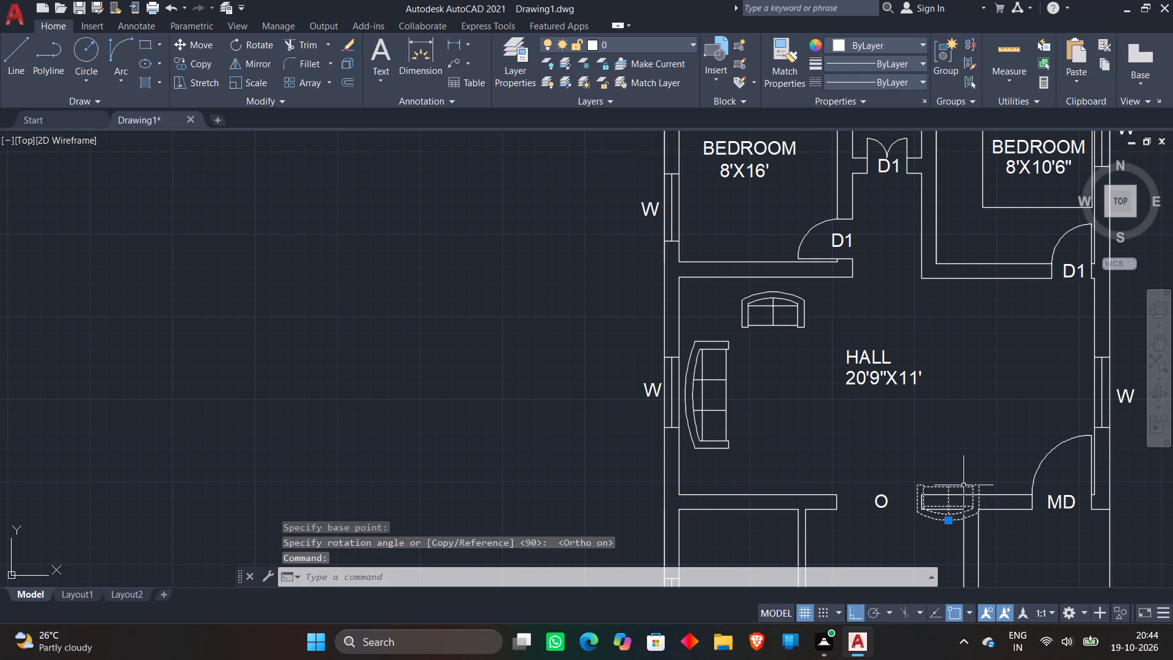
pyautogui.write('M')
pyautogui.press('space')
pyautogui.click(954, 495)
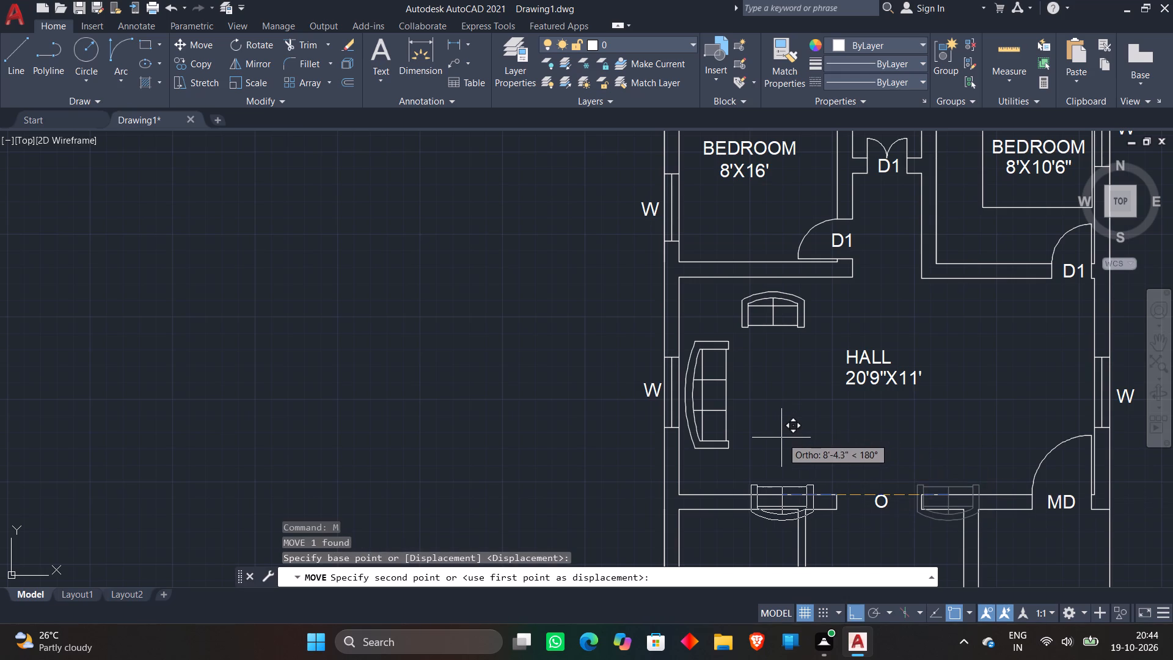
pyautogui.press('F8')
pyautogui.scroll(1, 783, 442)
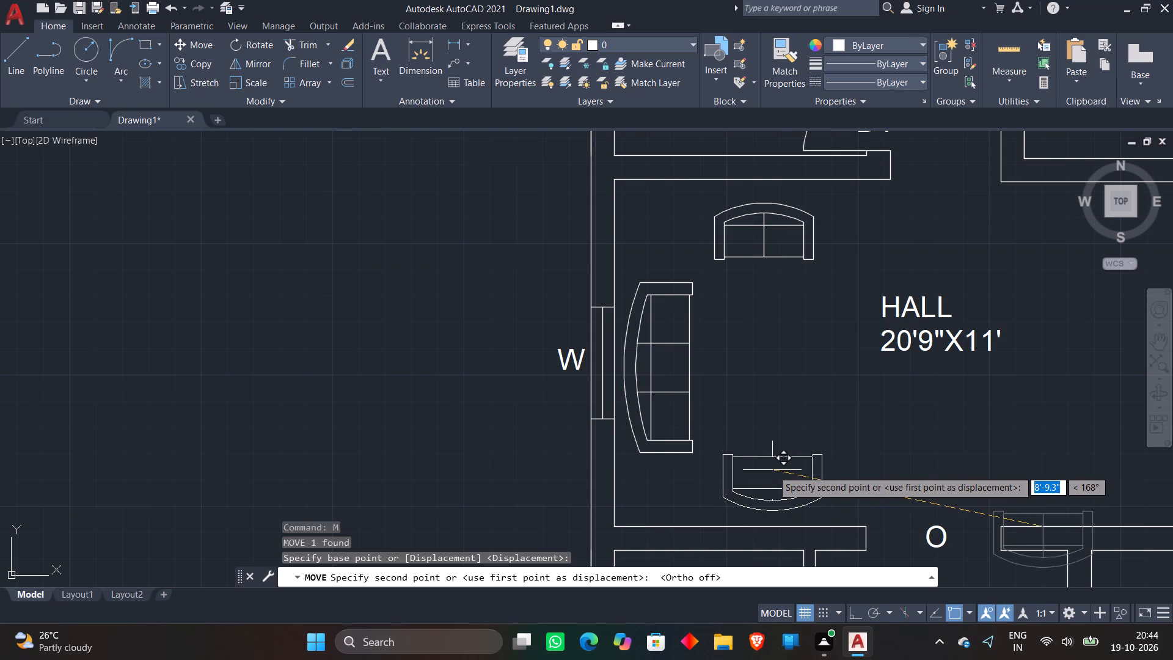
pyautogui.click(770, 470)
# Move the HALL text slightly right so it is centred above its 20'9"X11' size text.
pyautogui.scroll(-2, 1034, 372)
pyautogui.moveTo(1032, 372); pyautogui.dragTo(907, 377, button='middle')
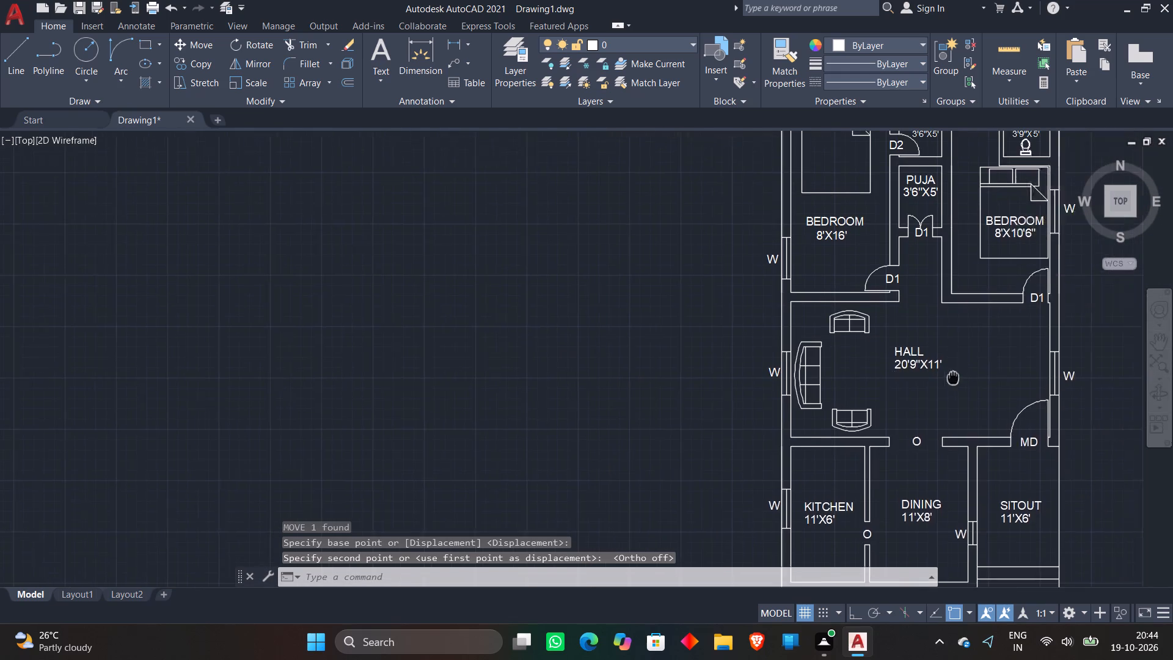
pyautogui.moveTo(907, 377); pyautogui.dragTo(899, 377, button='middle')
pyautogui.scroll(-1, 901, 376)
pyautogui.scroll(2, 861, 352)
pyautogui.click(882, 370)
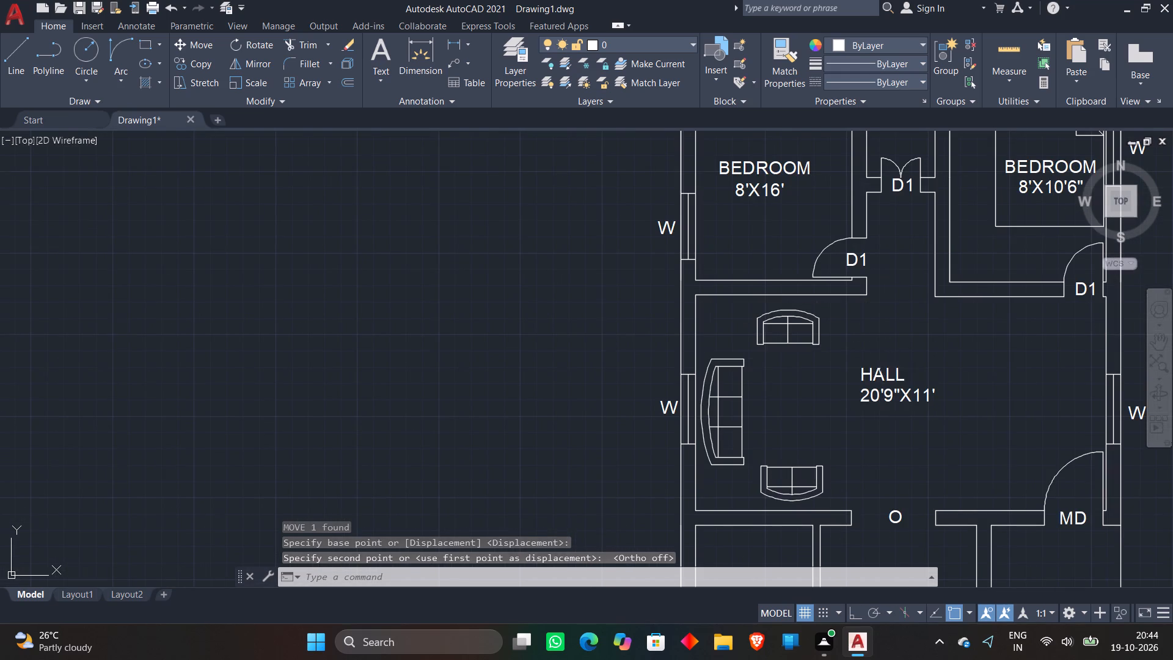
pyautogui.write('M')
pyautogui.press('space')
pyautogui.click(879, 370)
pyautogui.scroll(3, 882, 371)
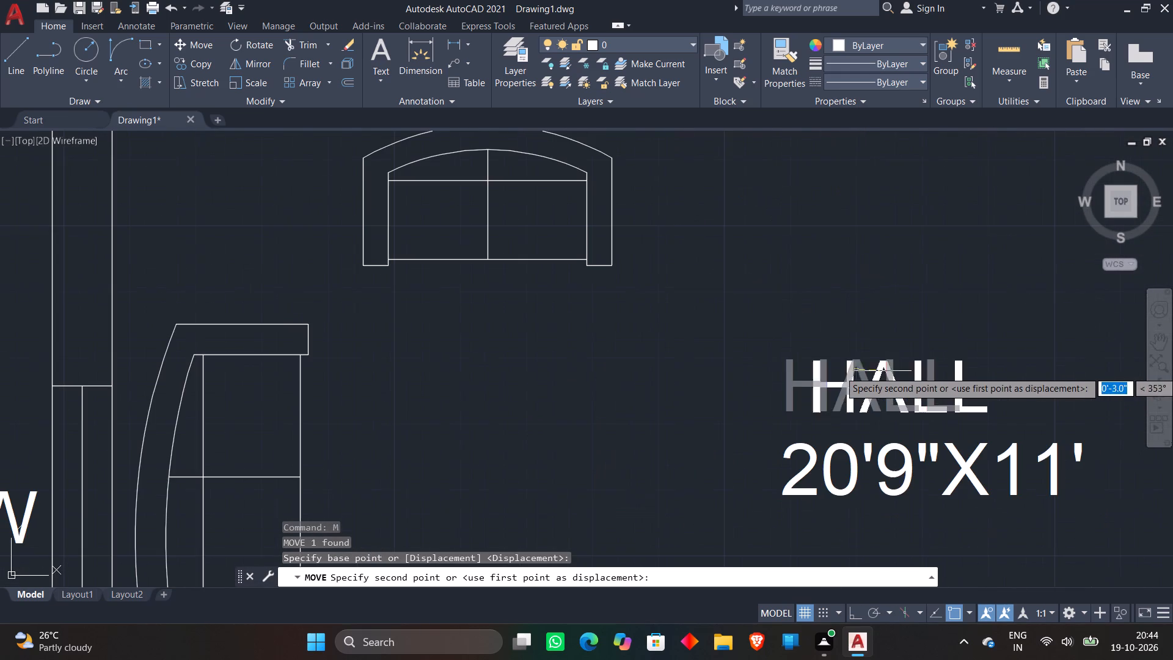
pyautogui.click(913, 378)
# Move the HALL and 20'9"X11' texts together to the right, into the open area of the hall away from the sofas.
pyautogui.click(748, 334)
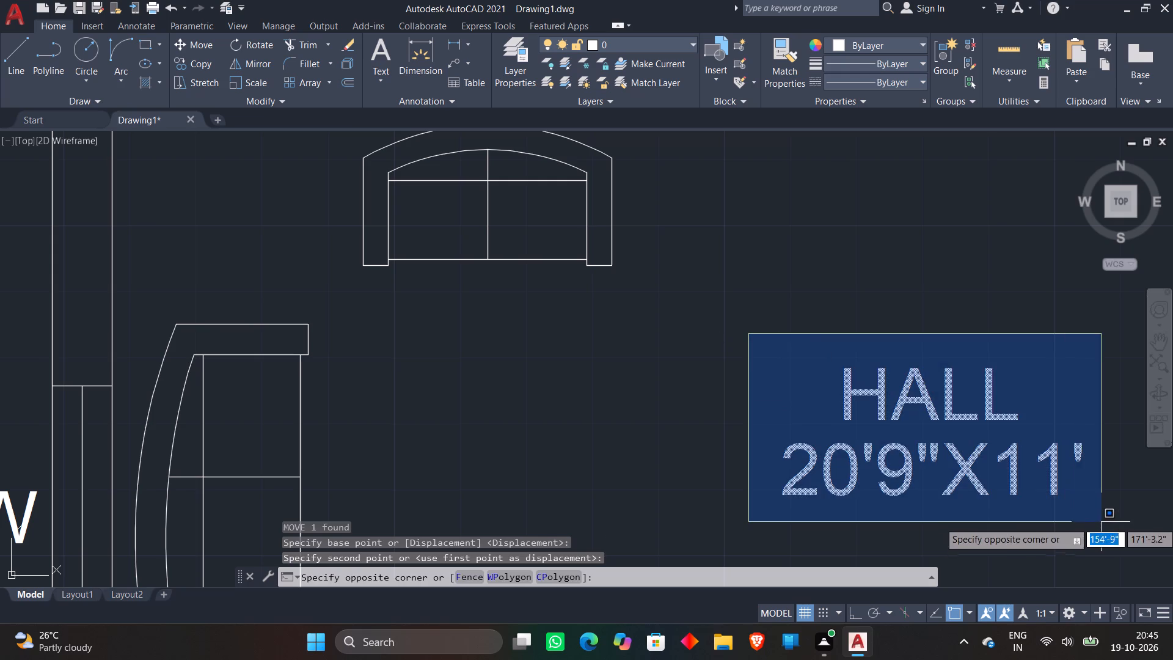
pyautogui.click(1101, 522)
pyautogui.scroll(-2, 1101, 507)
pyautogui.moveTo(1100, 507); pyautogui.dragTo(970, 444, button='middle')
pyautogui.press('m')
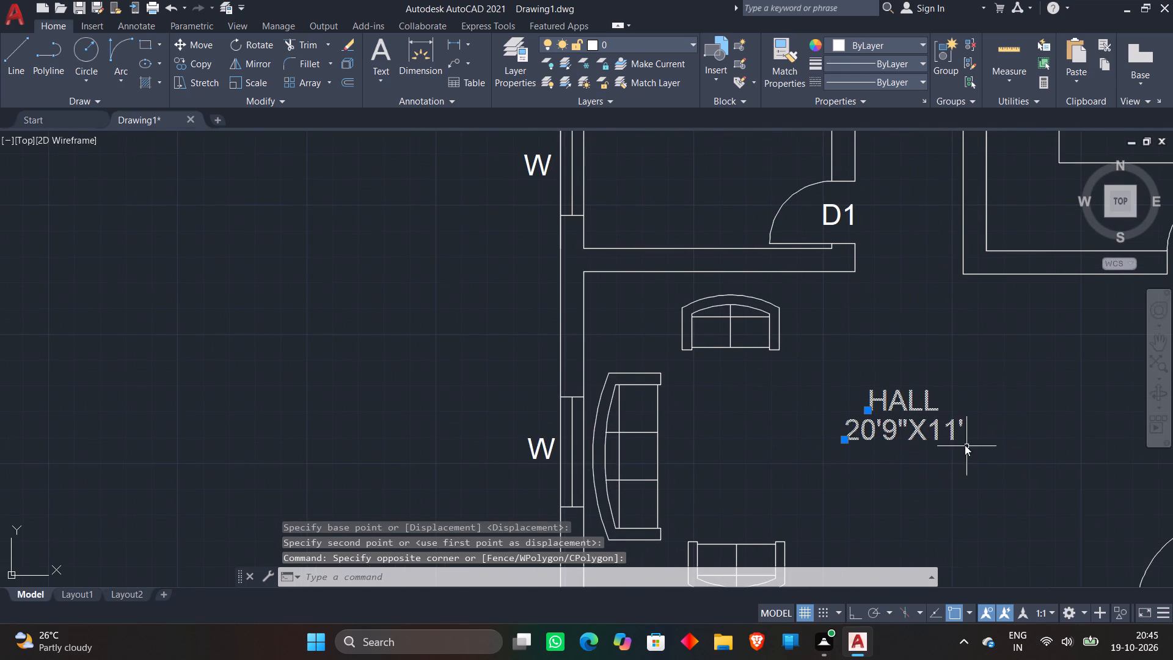
pyautogui.press('space')
pyautogui.click(893, 424)
pyautogui.scroll(-2, 977, 407)
pyautogui.click(993, 419)
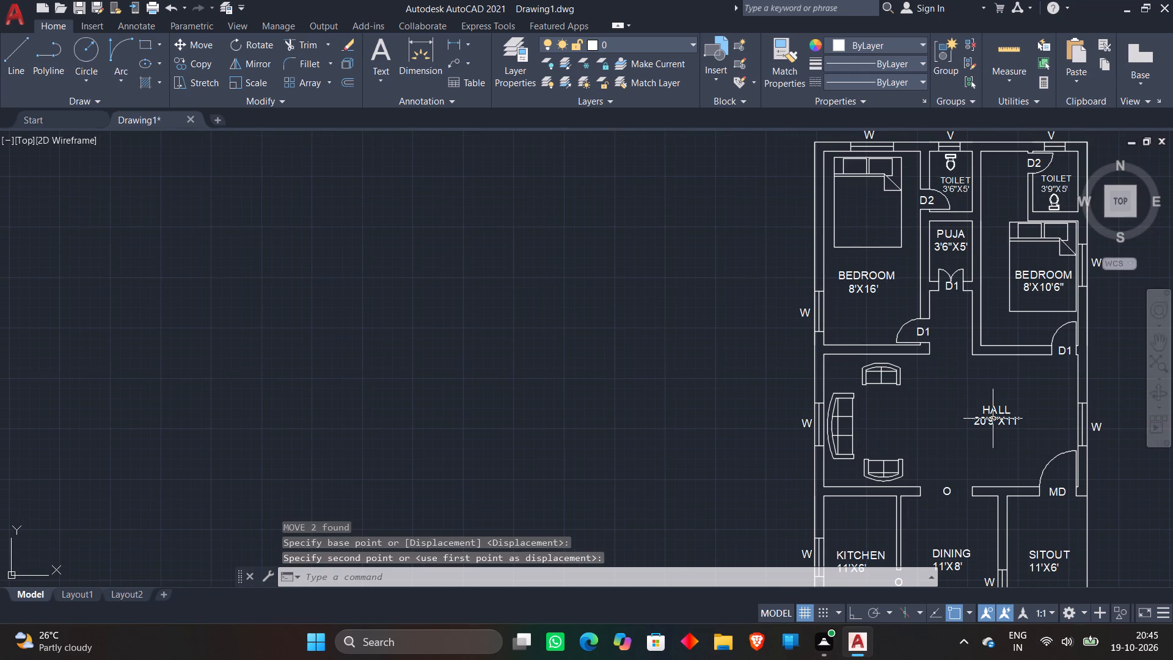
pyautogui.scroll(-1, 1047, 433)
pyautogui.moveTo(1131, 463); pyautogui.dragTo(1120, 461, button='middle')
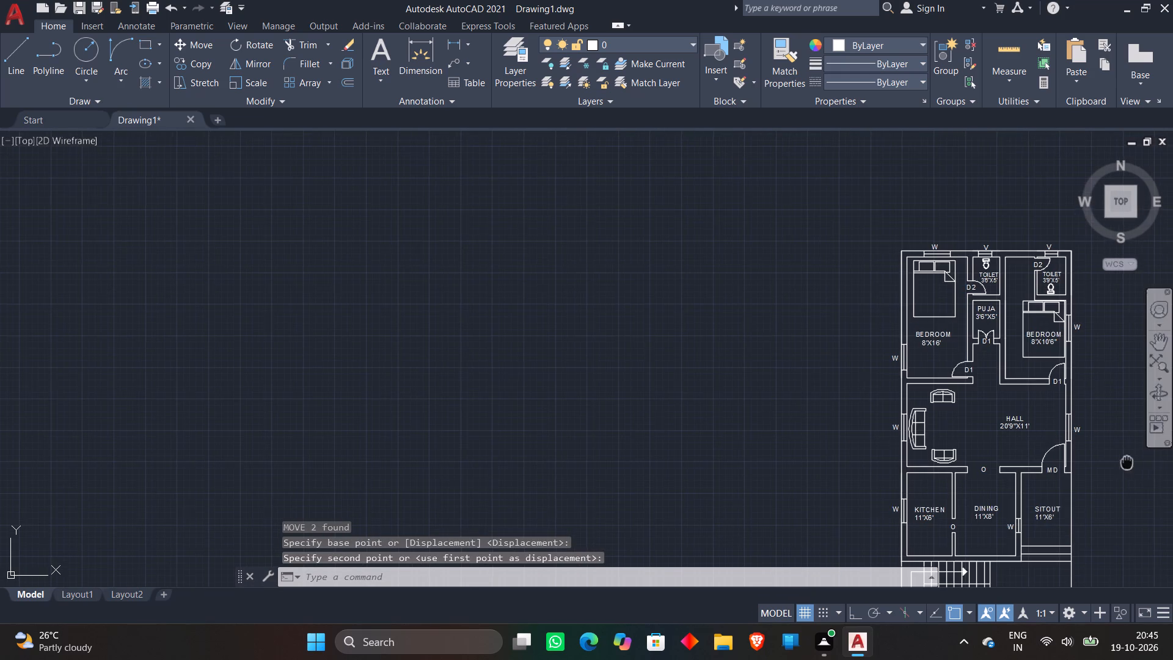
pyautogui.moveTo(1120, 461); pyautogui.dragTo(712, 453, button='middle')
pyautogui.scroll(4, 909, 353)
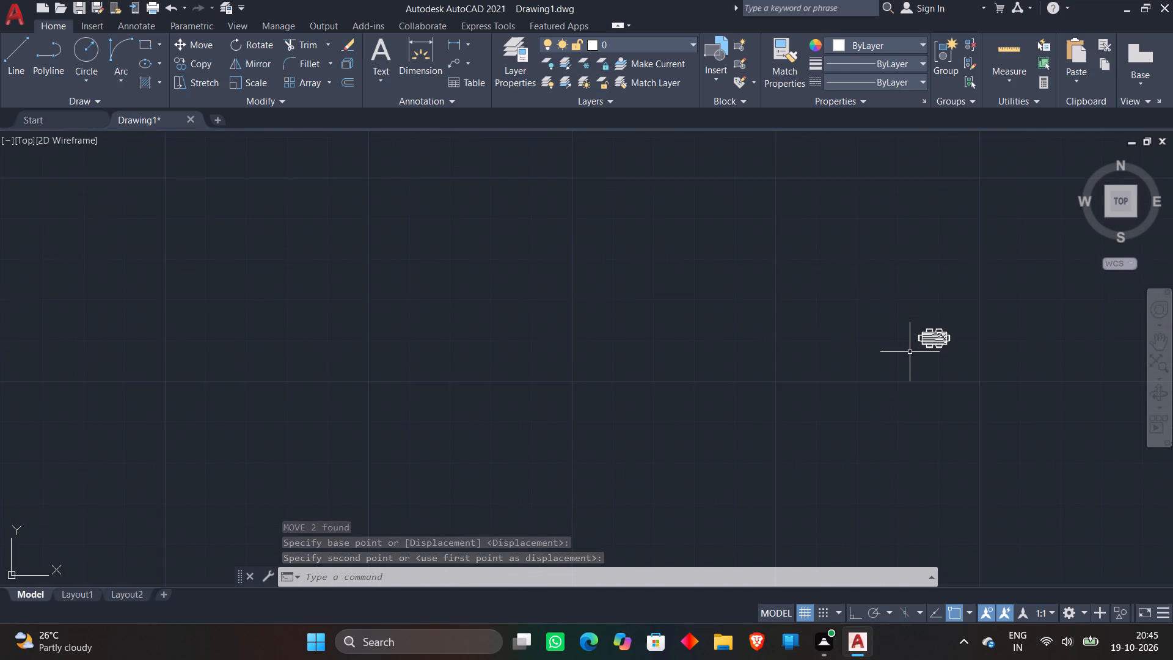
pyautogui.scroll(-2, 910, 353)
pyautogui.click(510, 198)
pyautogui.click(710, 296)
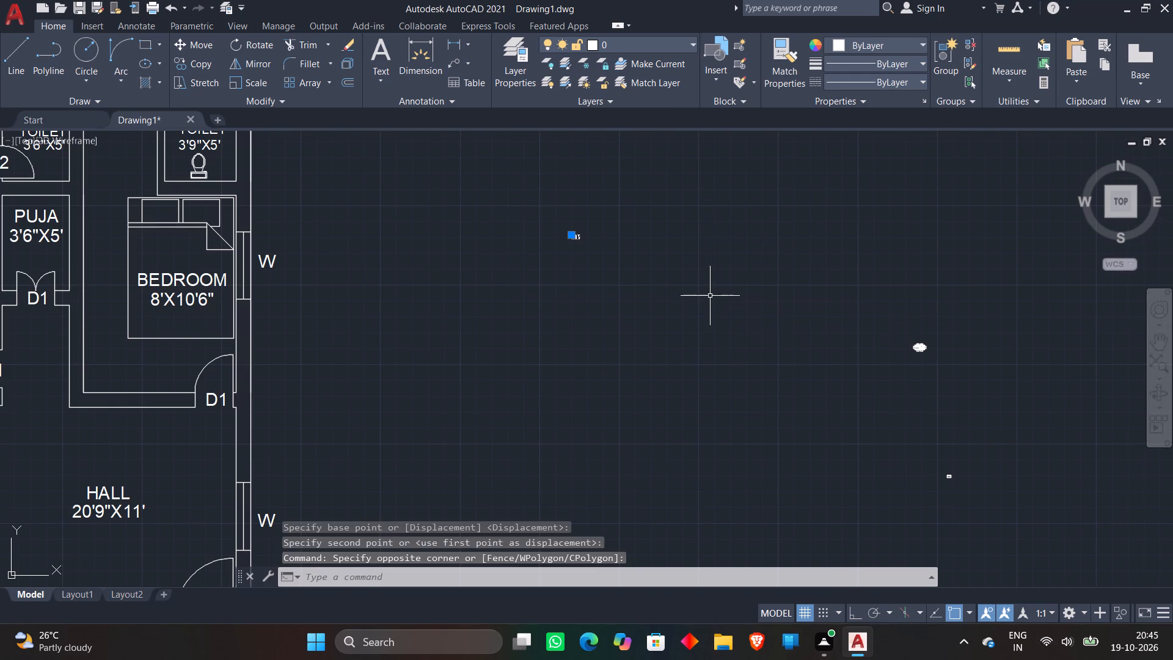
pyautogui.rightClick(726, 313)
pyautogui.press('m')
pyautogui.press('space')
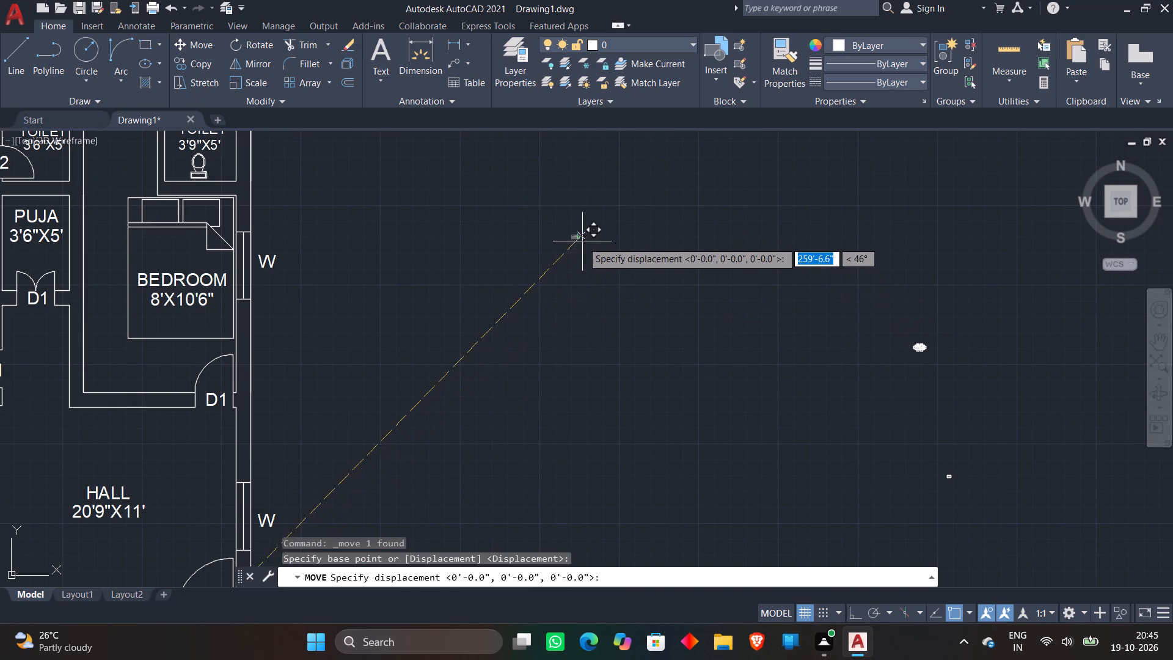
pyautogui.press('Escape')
# Move the tiny wood-grain table block from outside the plan into the hall, in front of the three-seat sofa.
pyautogui.moveTo(545, 169); pyautogui.dragTo(538, 202)
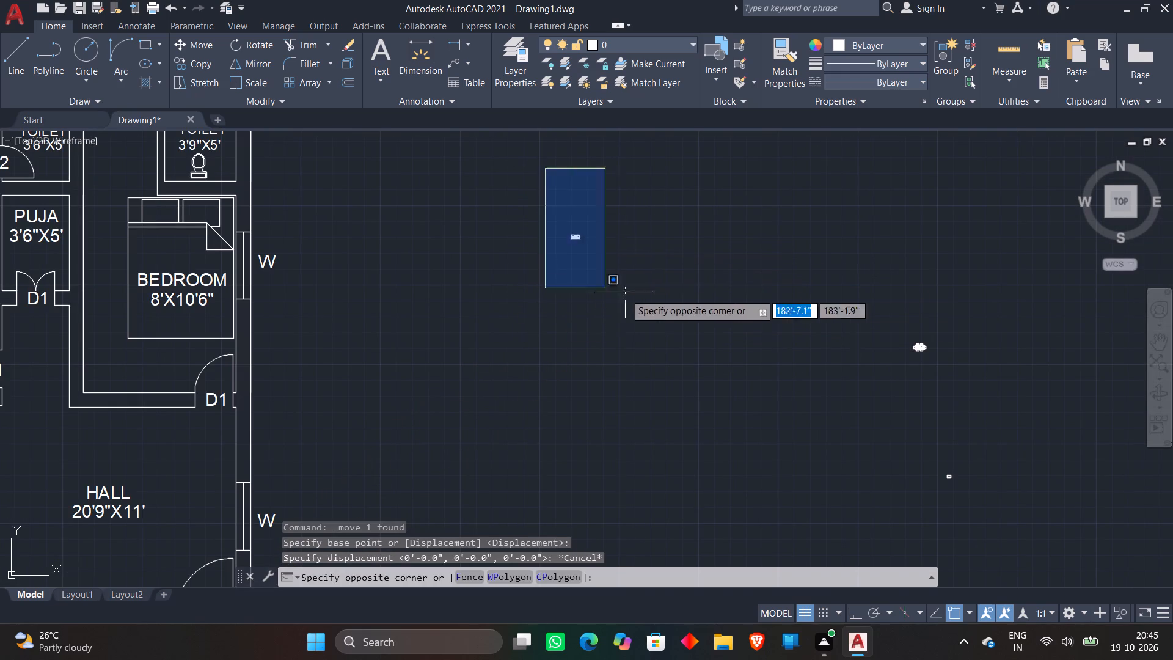
pyautogui.click(679, 295)
pyautogui.write('M')
pyautogui.press('space')
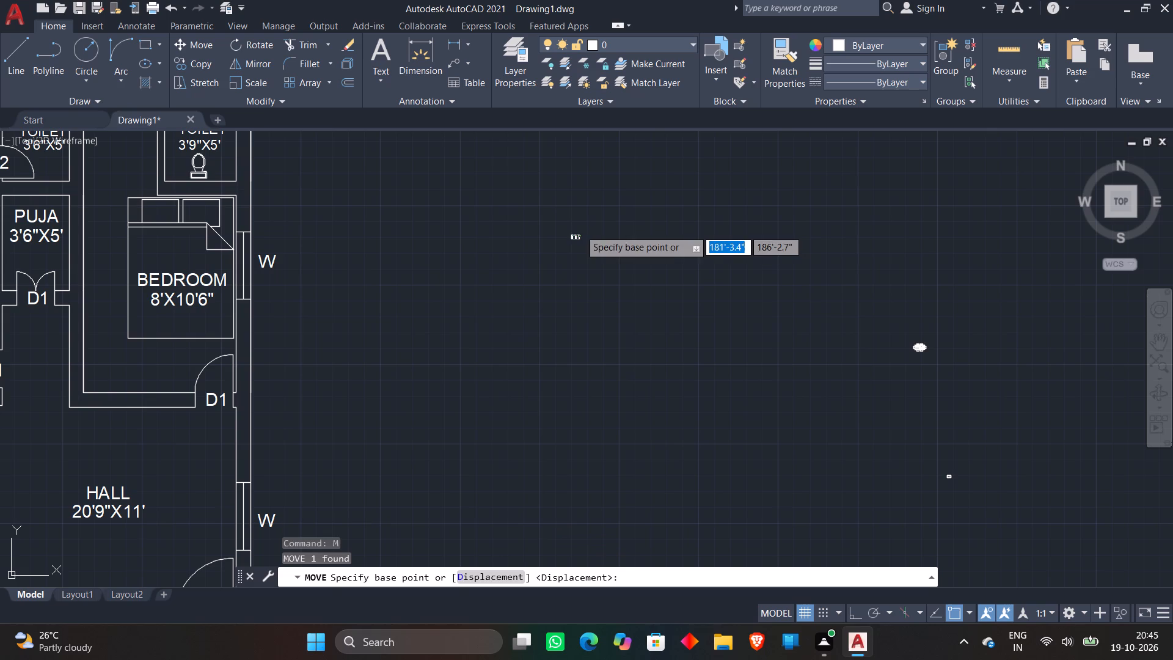
pyautogui.click(579, 235)
pyautogui.scroll(-2, 679, 279)
pyautogui.scroll(2, 367, 379)
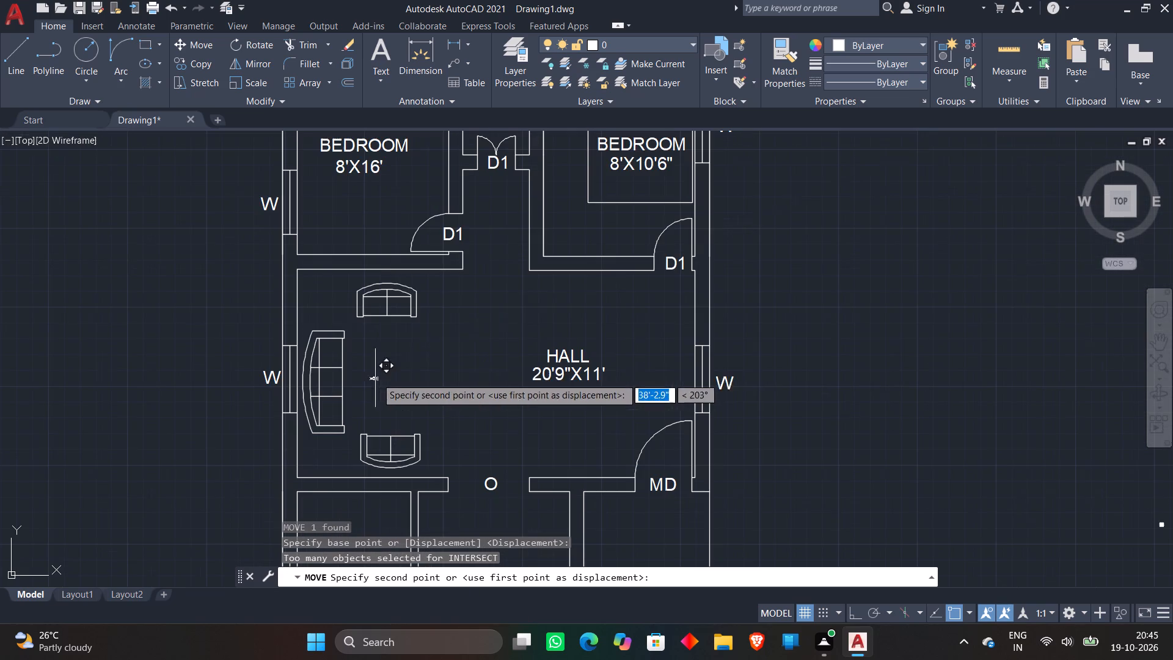
pyautogui.click(379, 366)
# Move the tiny table slightly right and down, towards the middle of the space between the two two-seat sofas.
pyautogui.moveTo(401, 398); pyautogui.dragTo(529, 386, button='middle')
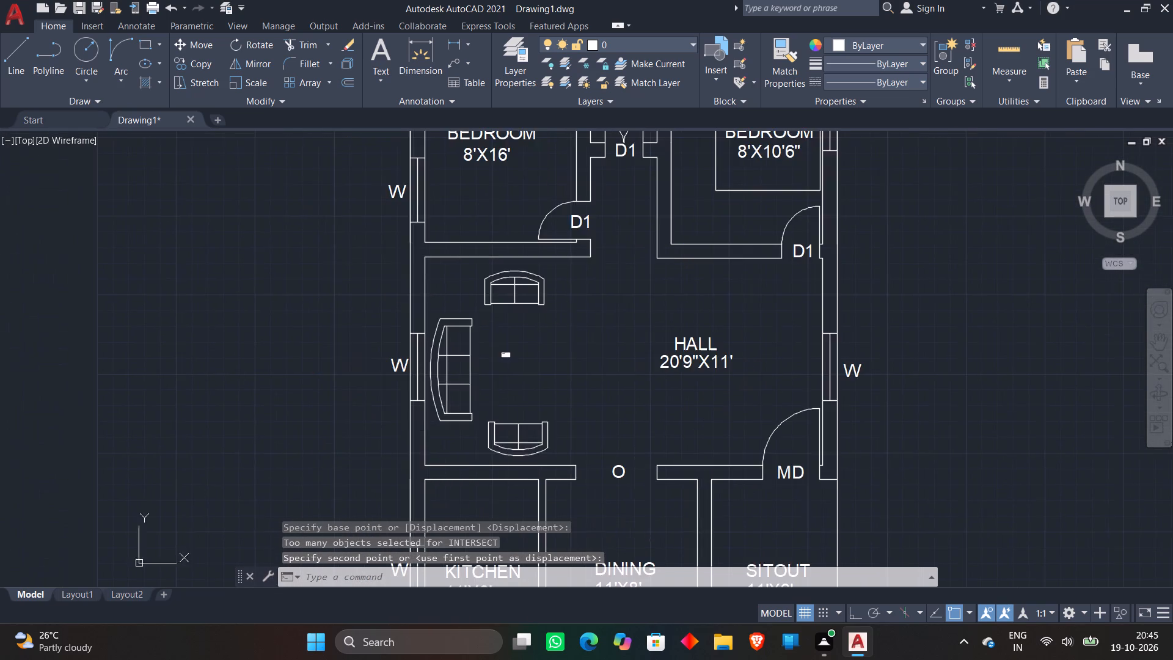
pyautogui.scroll(2, 503, 362)
pyautogui.click(443, 320)
pyautogui.click(583, 394)
pyautogui.click(580, 392)
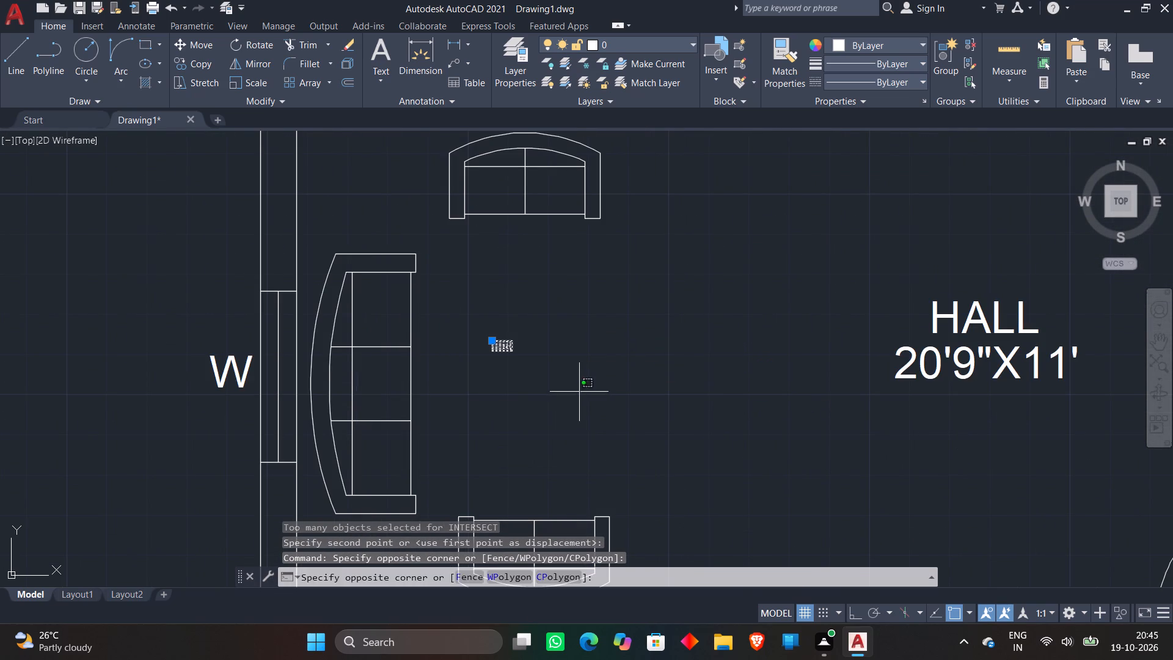
pyautogui.press('m')
pyautogui.press('space')
pyautogui.click(506, 353)
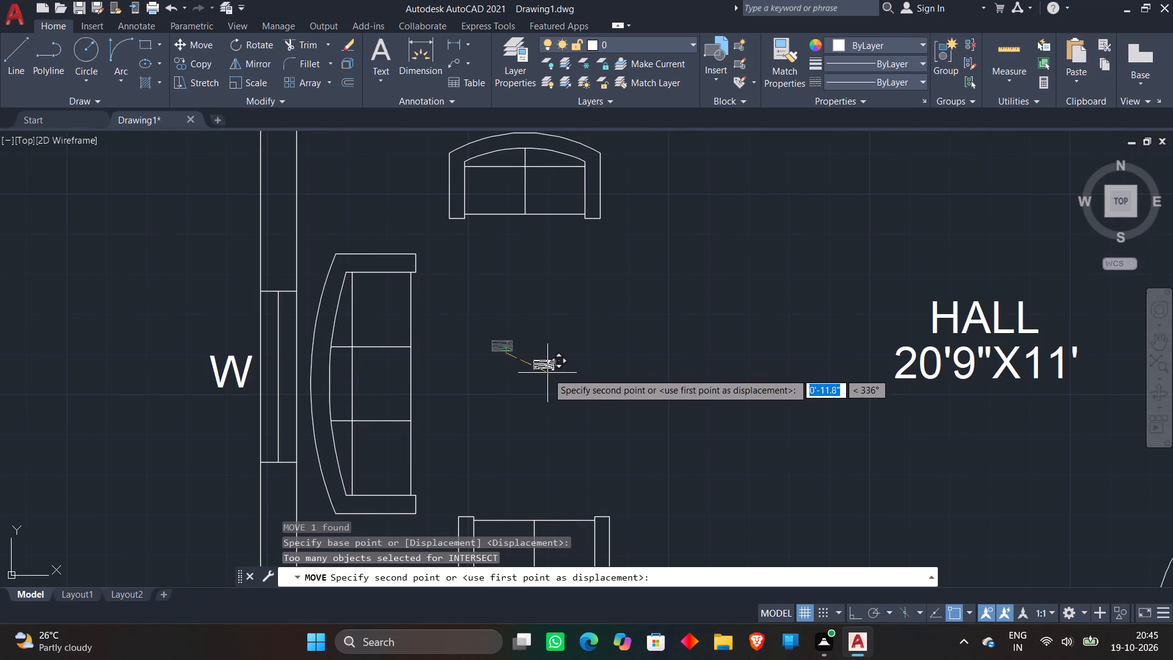
pyautogui.click(536, 373)
# Rotate the tiny table 270° with Ortho on so its long side runs parallel to the three-seat sofa.
pyautogui.click(504, 303)
pyautogui.click(635, 417)
pyautogui.rightClick(627, 395)
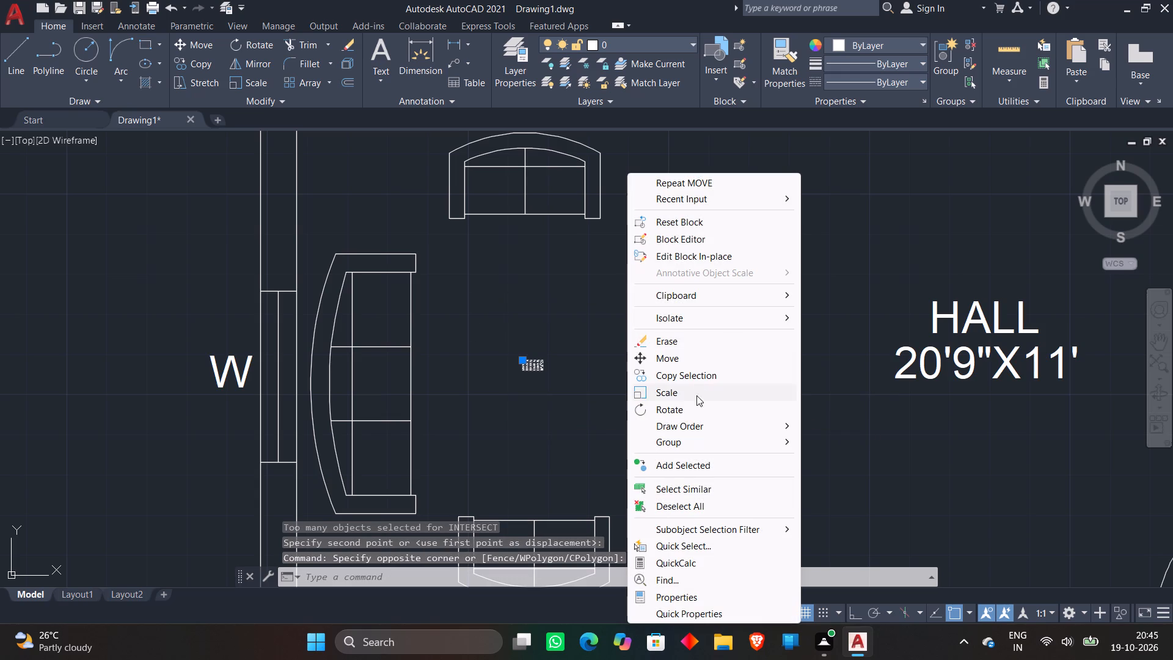
pyautogui.click(687, 408)
pyautogui.click(635, 321)
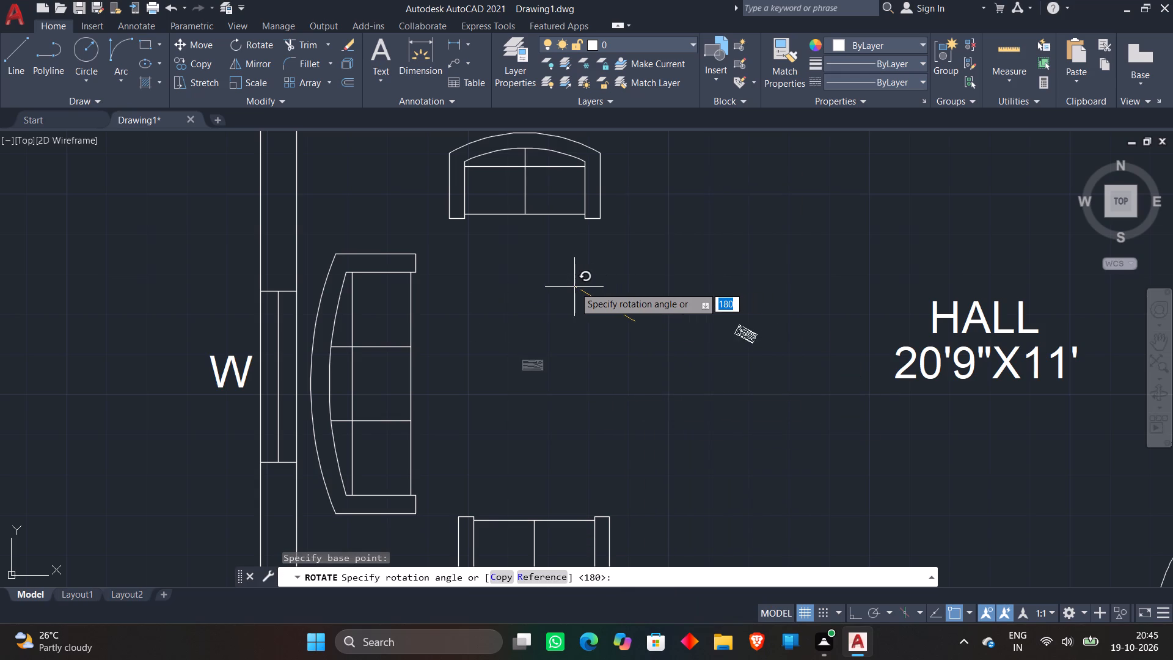
pyautogui.press('F8')
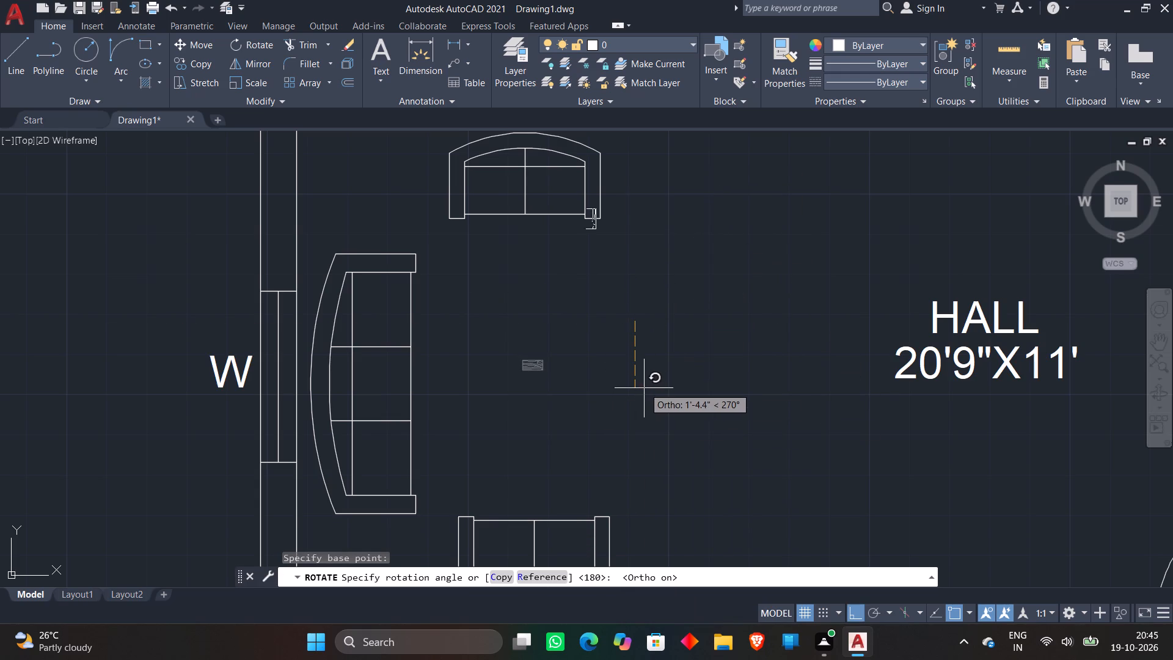
pyautogui.click(619, 390)
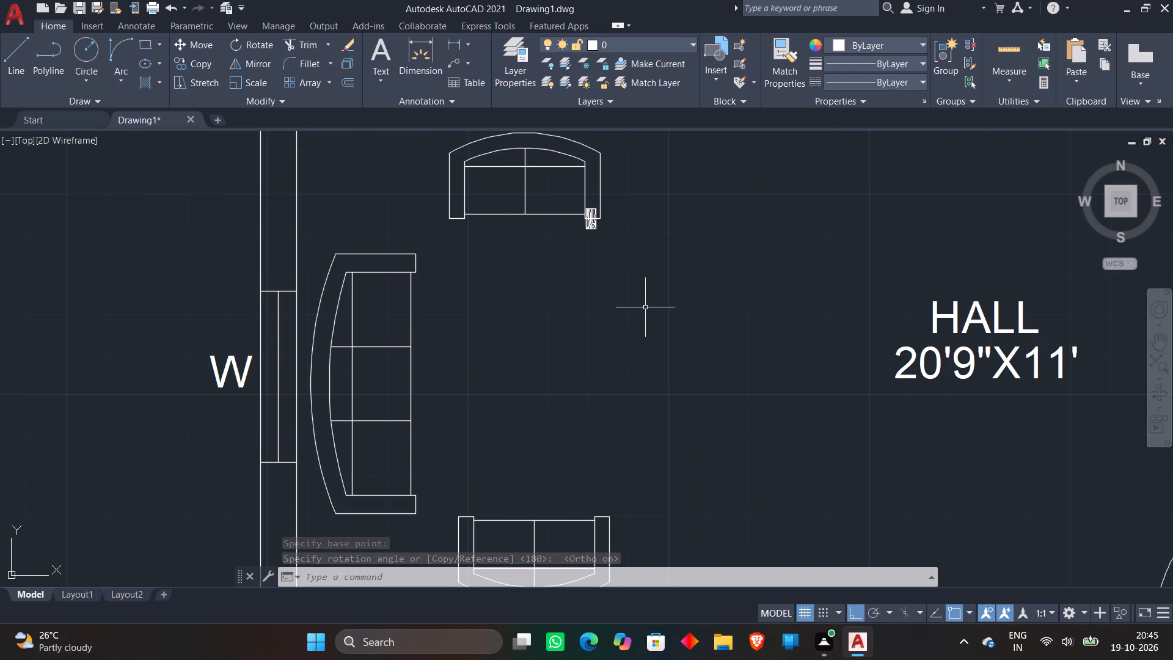
# Move the rotated table straight down with Ortho, off the upper two-seat sofa and level with the three-seat sofa's middle.
pyautogui.click(596, 230)
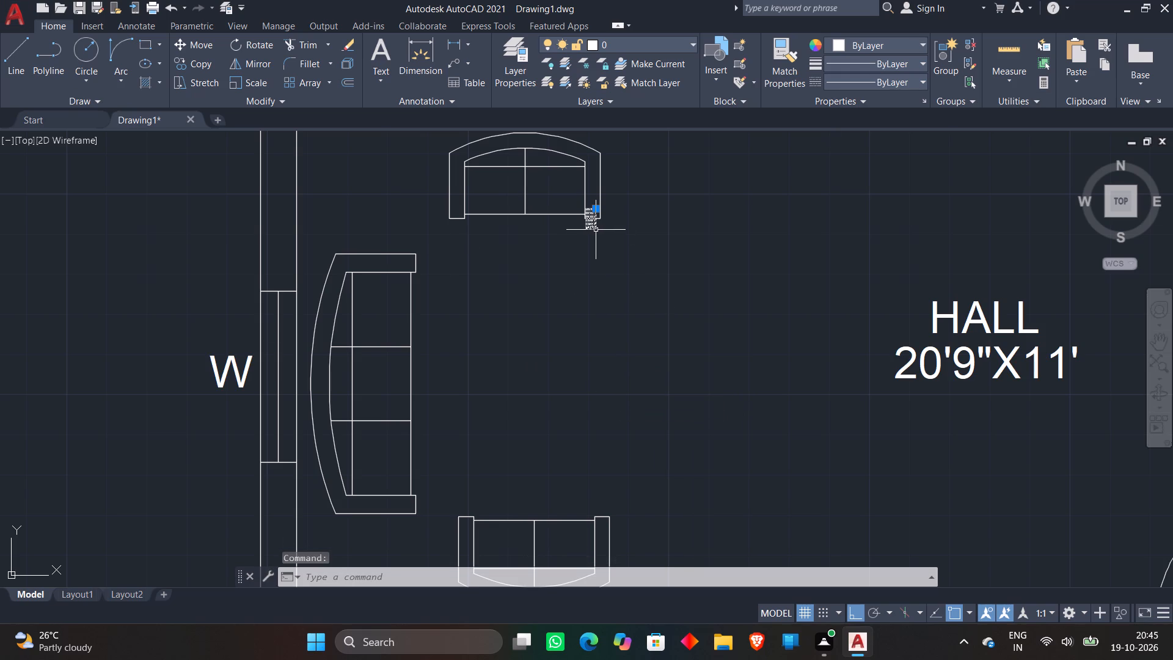
pyautogui.press('m')
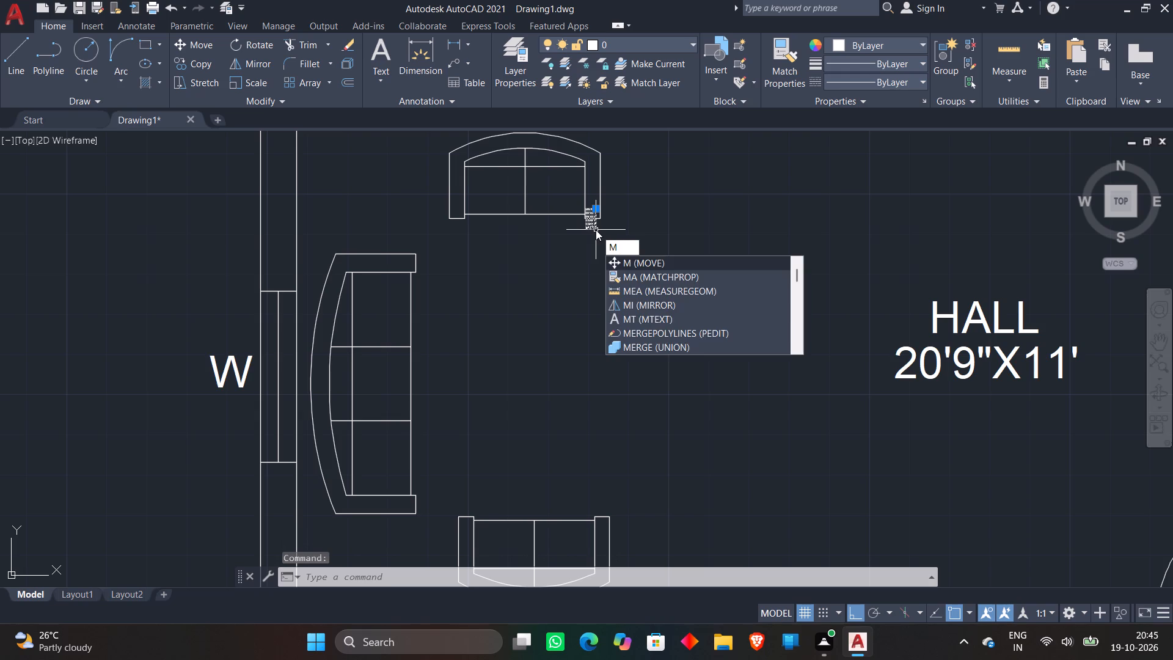
pyautogui.press('space')
pyautogui.click(596, 230)
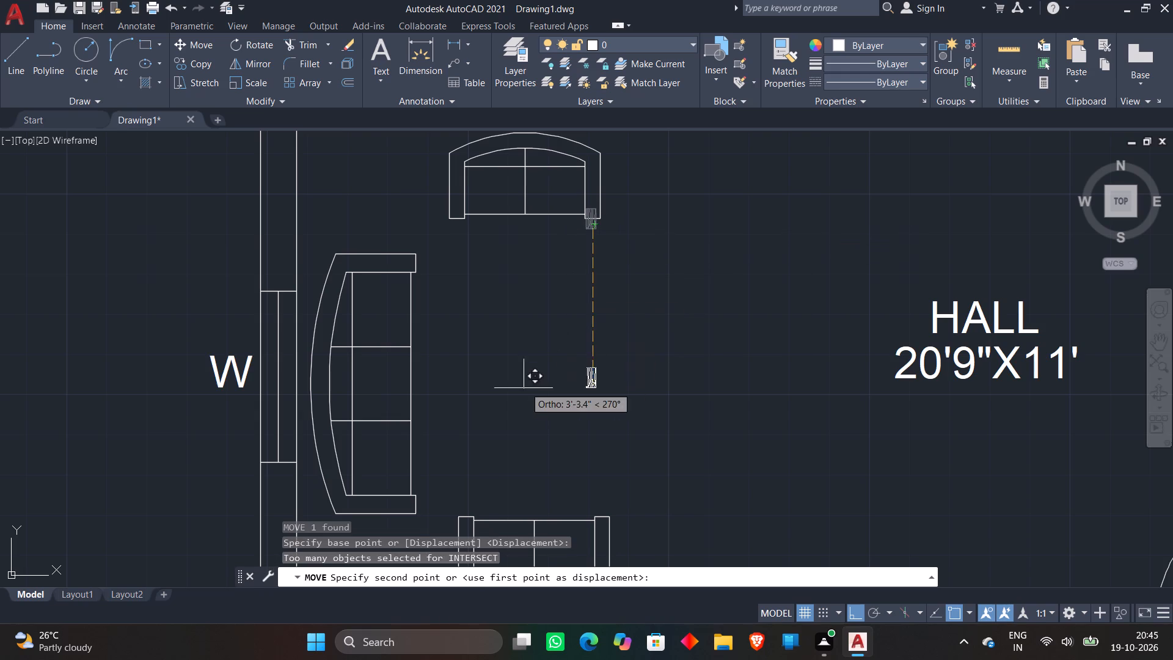
pyautogui.click(508, 374)
# Scale the tiny table up freehand until it is about half as long as the three-seat sofa.
pyautogui.click(542, 321)
pyautogui.click(630, 419)
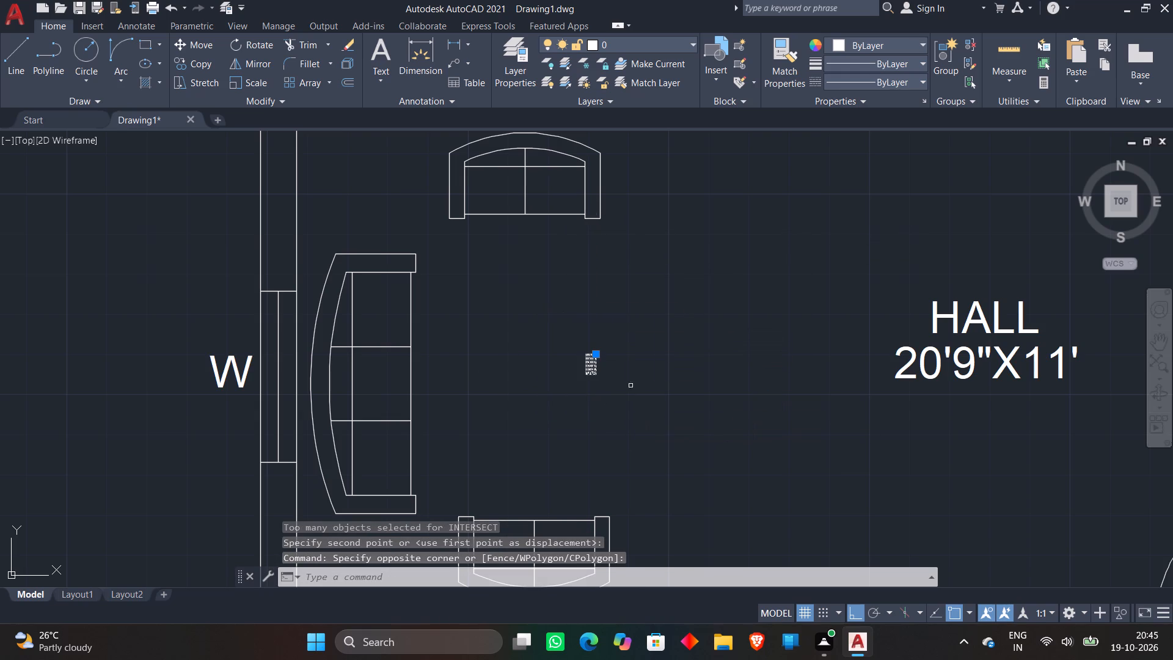
pyautogui.rightClick(634, 341)
pyautogui.click(692, 395)
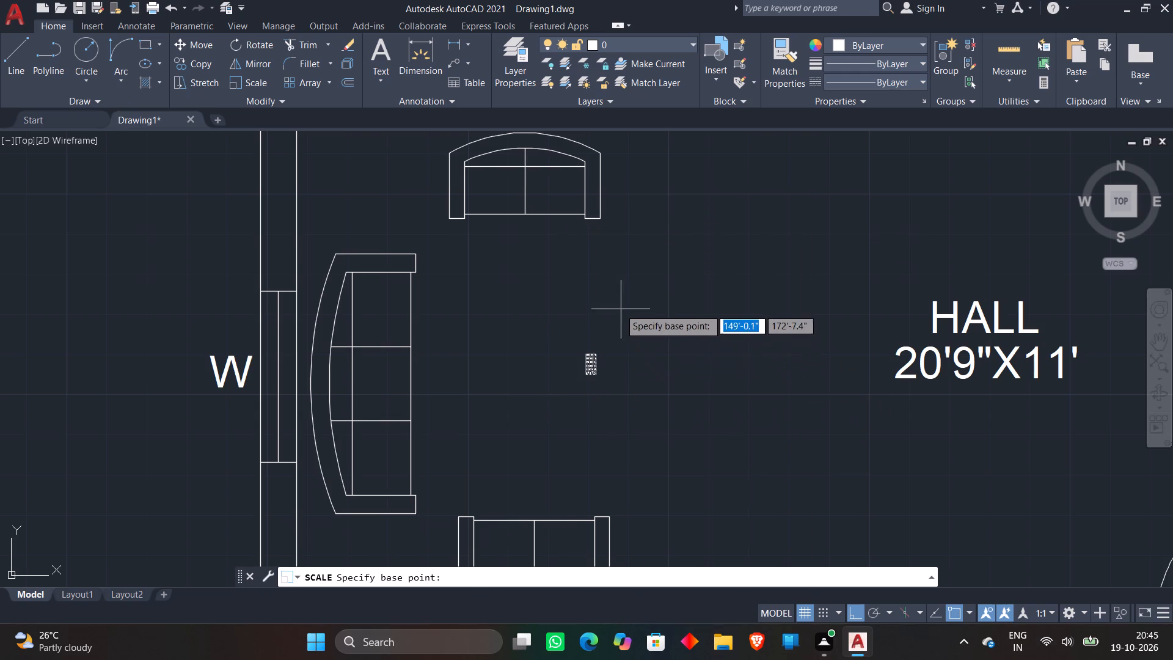
pyautogui.click(586, 343)
pyautogui.scroll(-1, 662, 273)
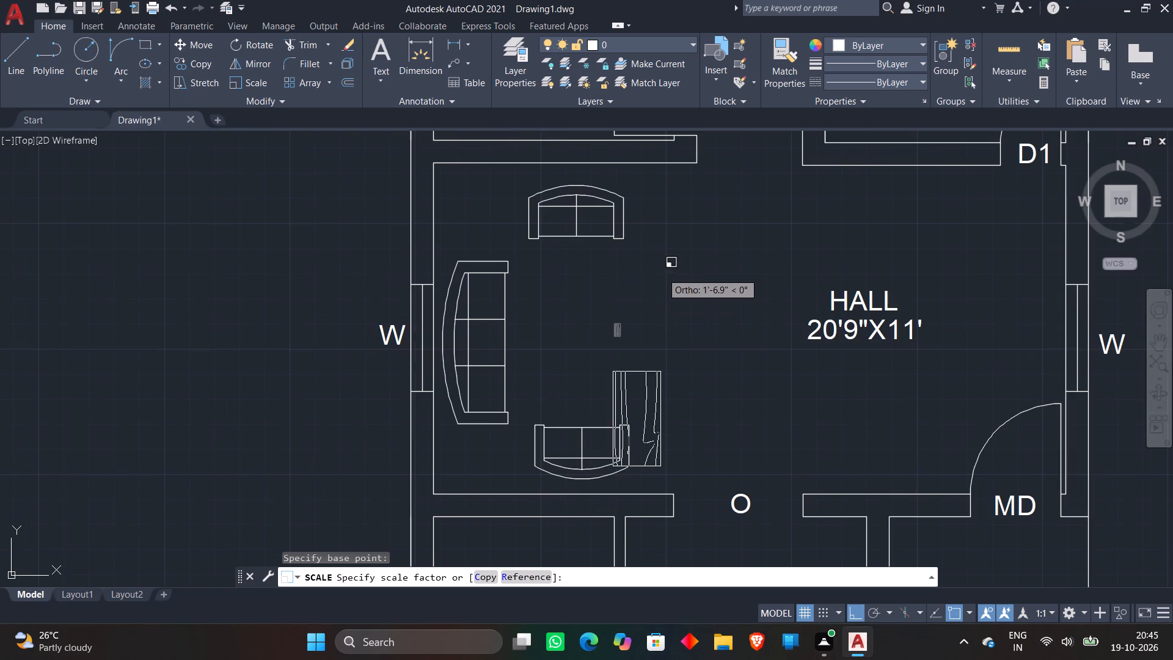
pyautogui.click(656, 278)
# Move the enlarged table with Ortho off into the middle of the seating group, centred between the three sofas.
pyautogui.click(623, 362)
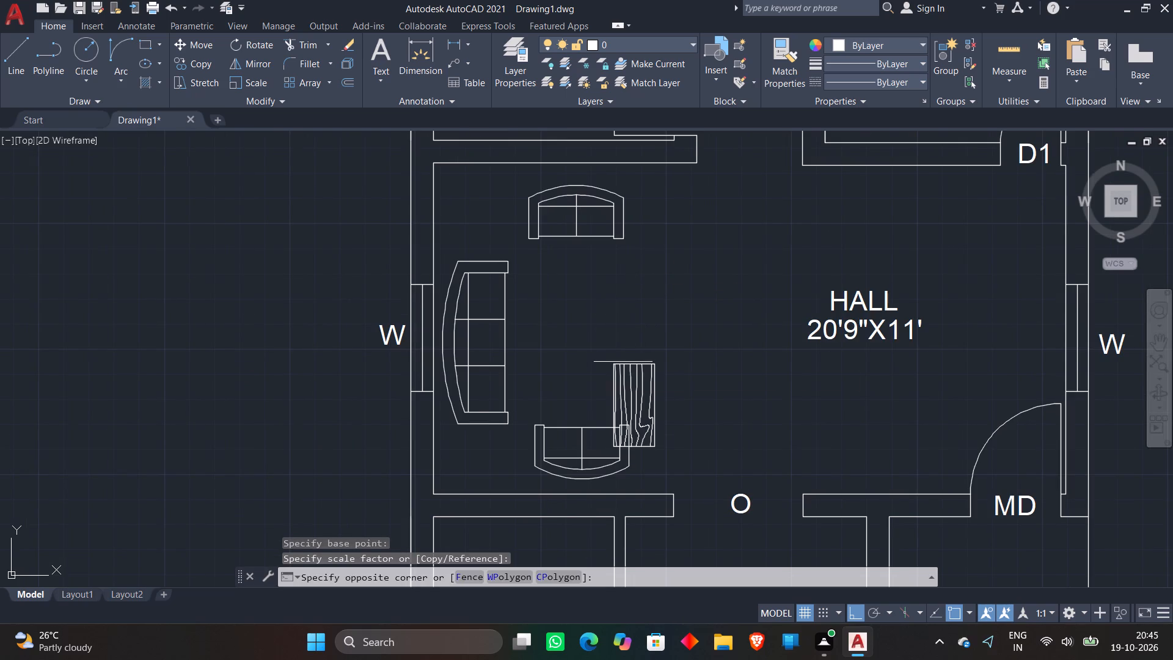
pyautogui.click(623, 378)
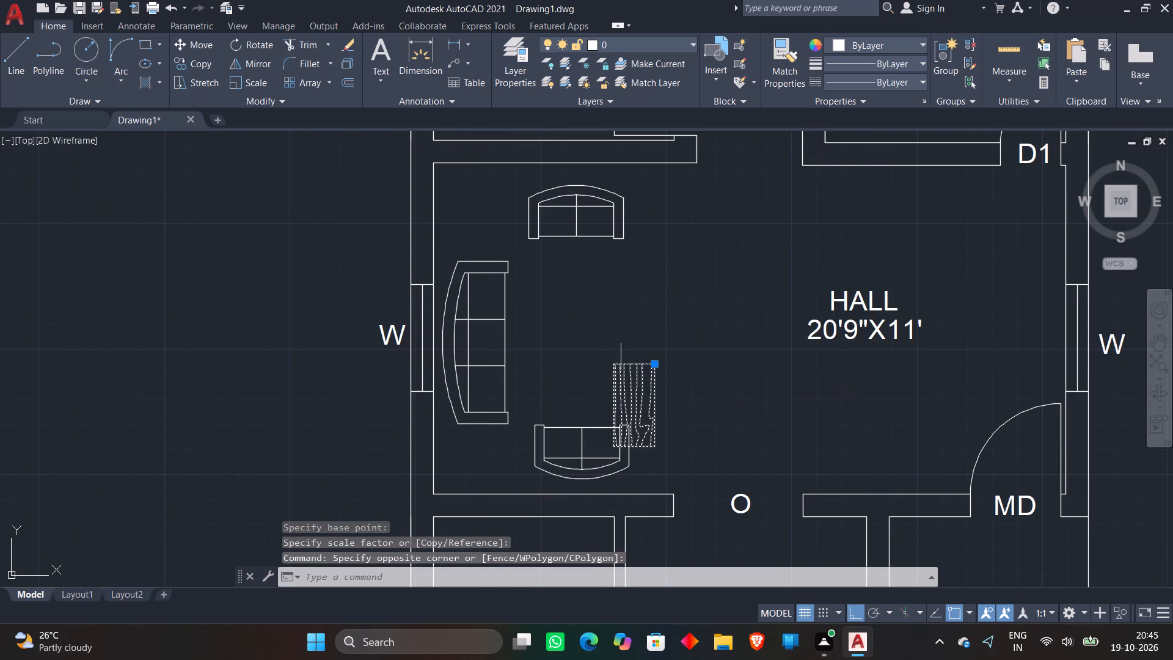
pyautogui.write('M')
pyautogui.press('space')
pyautogui.click(644, 400)
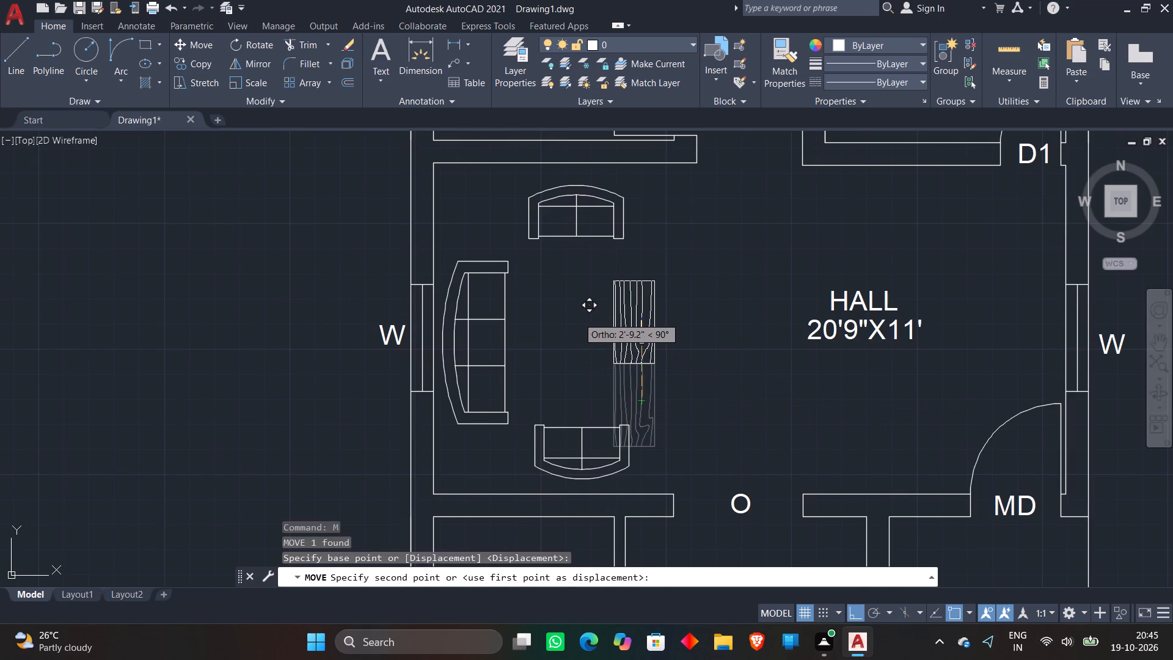
pyautogui.press('F8')
pyautogui.scroll(2, 578, 321)
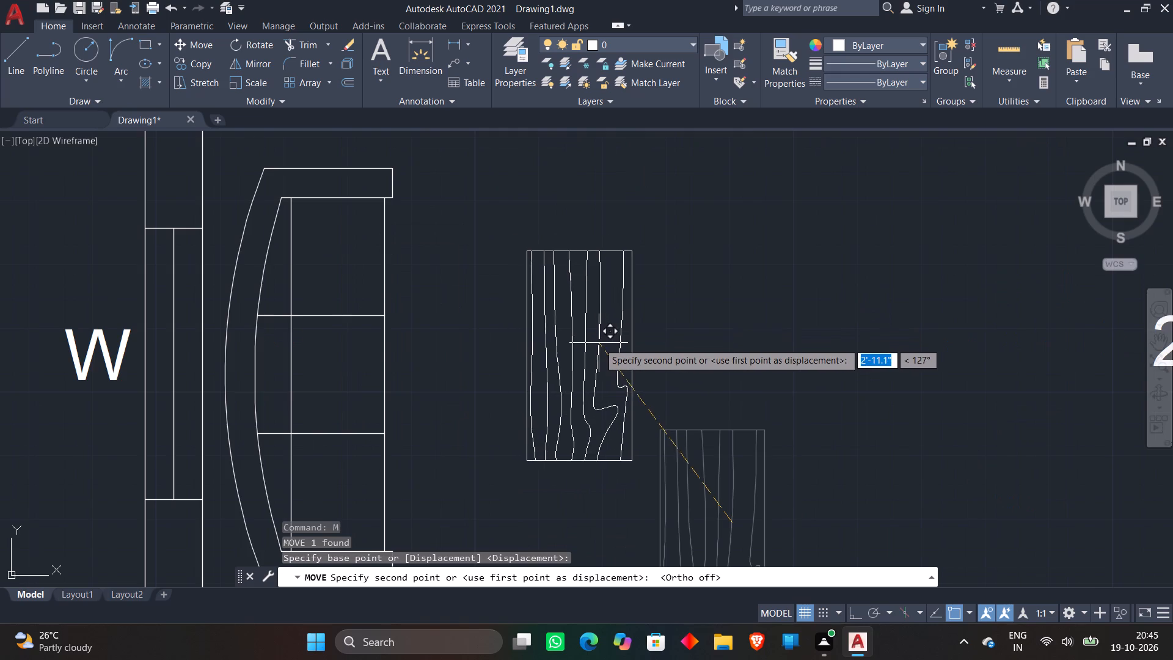
pyautogui.scroll(-1, 604, 343)
pyautogui.click(583, 353)
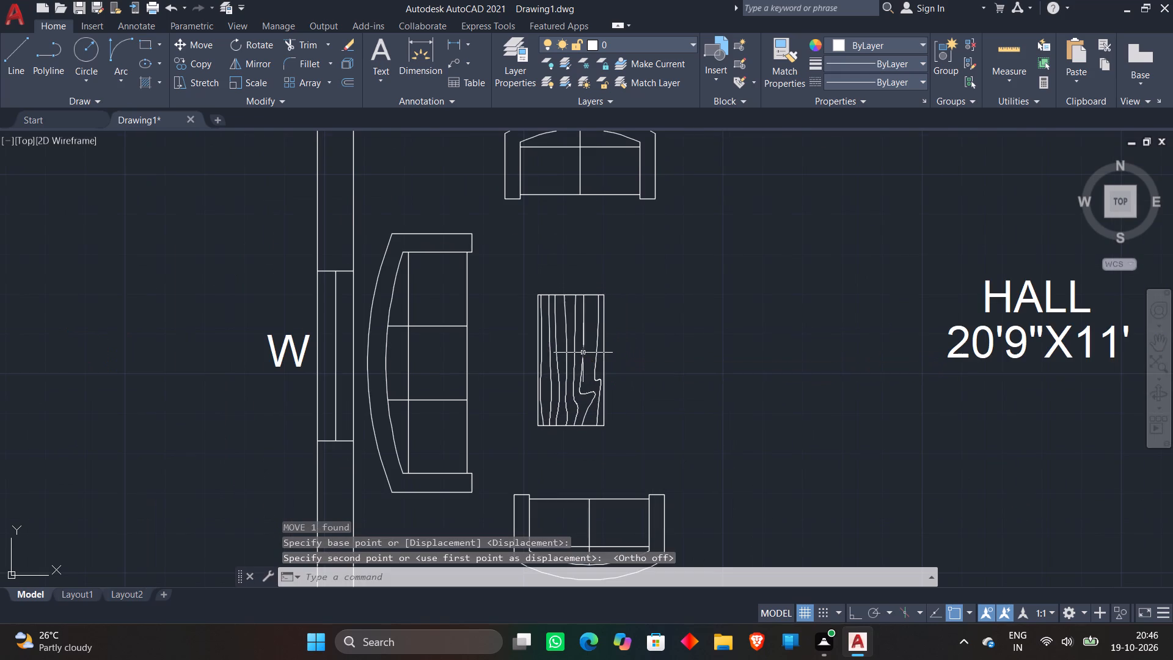
# Rotate the KITCHEN and 11'X6' texts together about 92° so they read upward inside the kitchen.
pyautogui.scroll(-4, 717, 317)
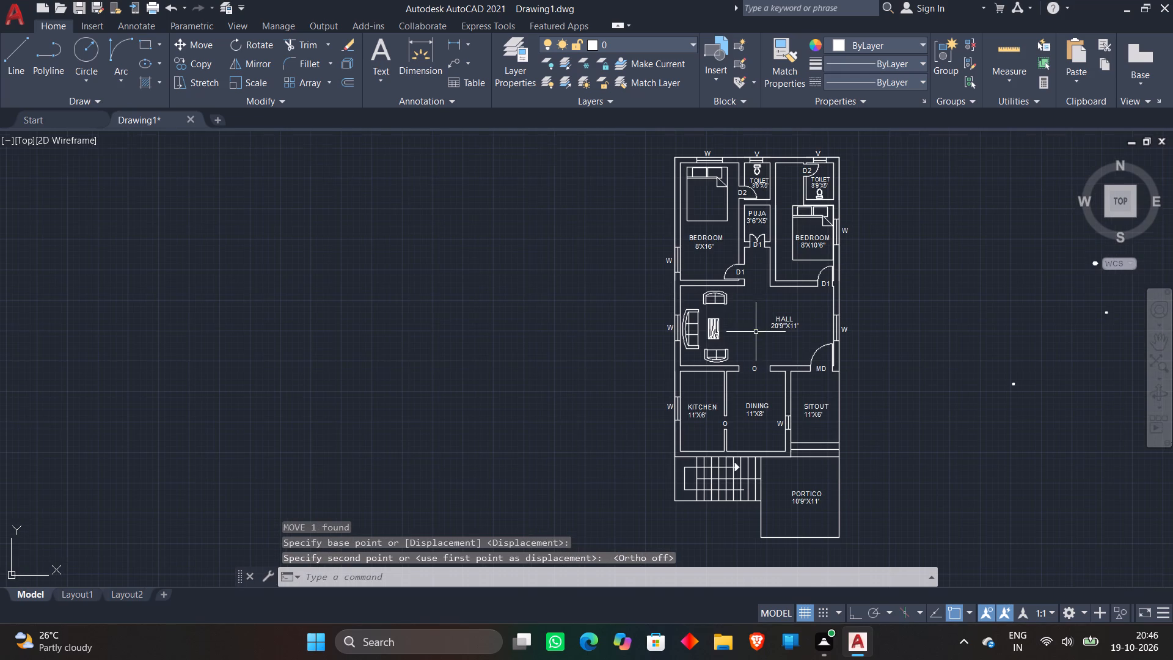
pyautogui.moveTo(890, 375); pyautogui.dragTo(839, 366, button='middle')
pyautogui.scroll(1, 607, 412)
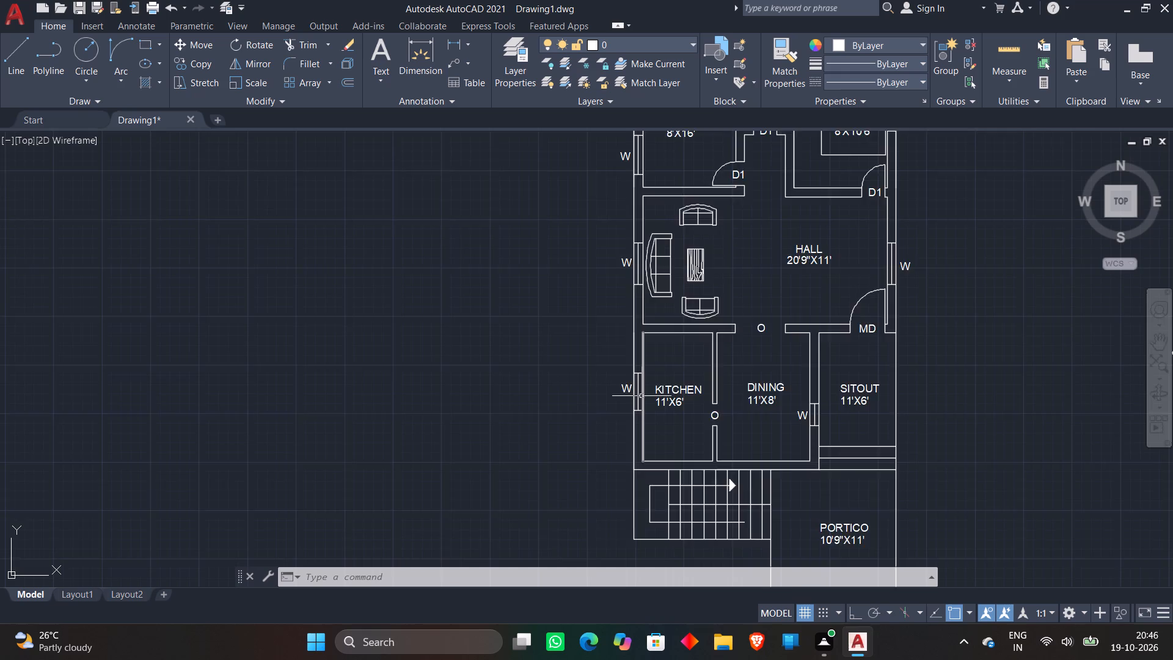
pyautogui.scroll(1, 641, 396)
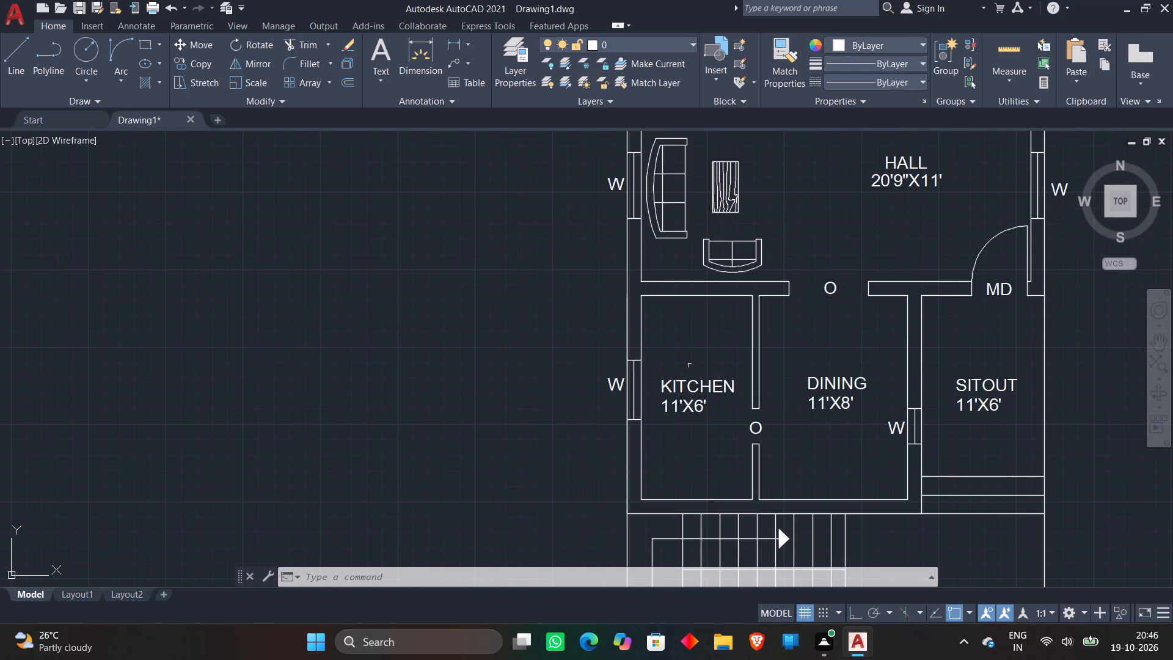
pyautogui.click(669, 386)
pyautogui.click(676, 405)
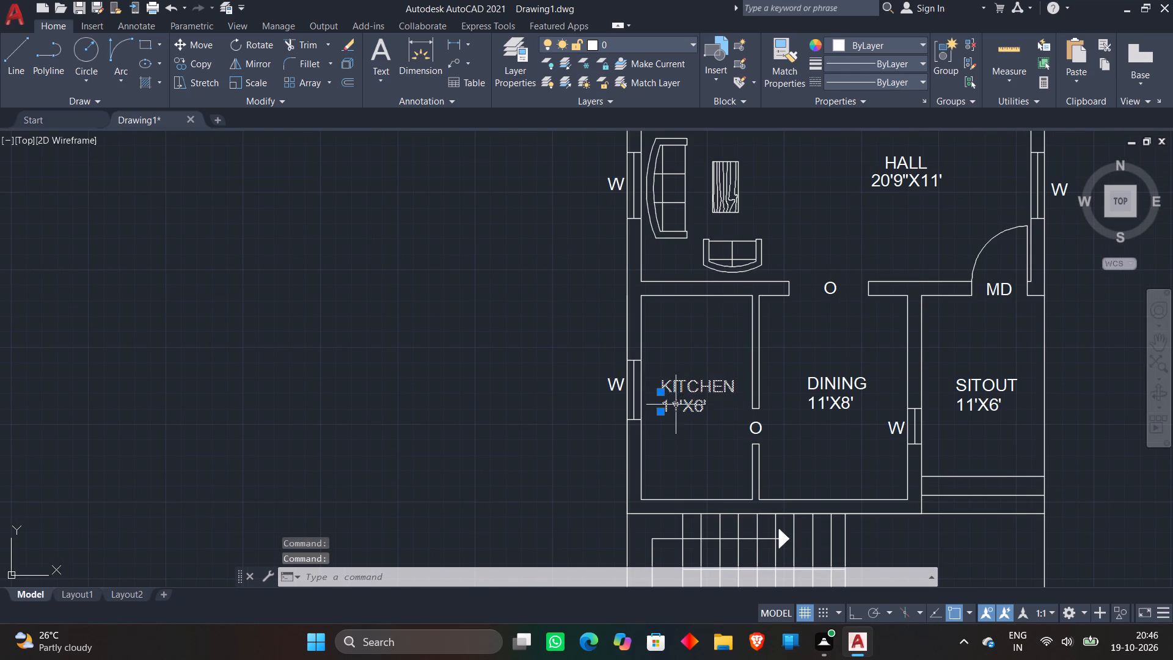
pyautogui.rightClick(749, 369)
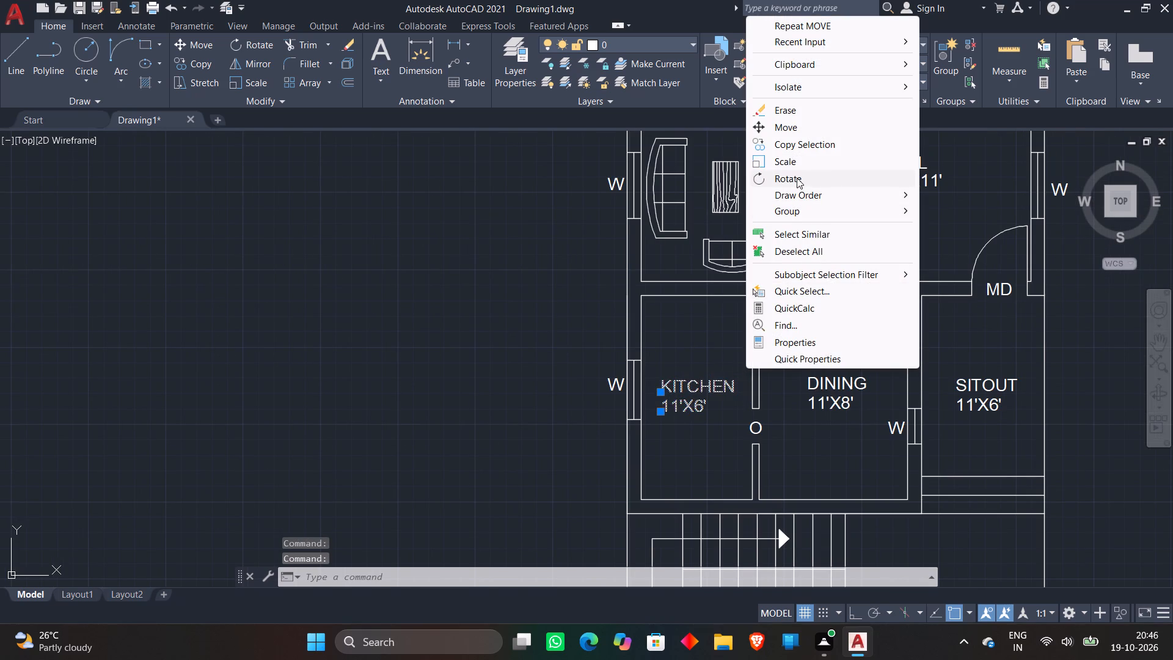
pyautogui.click(797, 178)
pyautogui.click(685, 387)
pyautogui.click(682, 312)
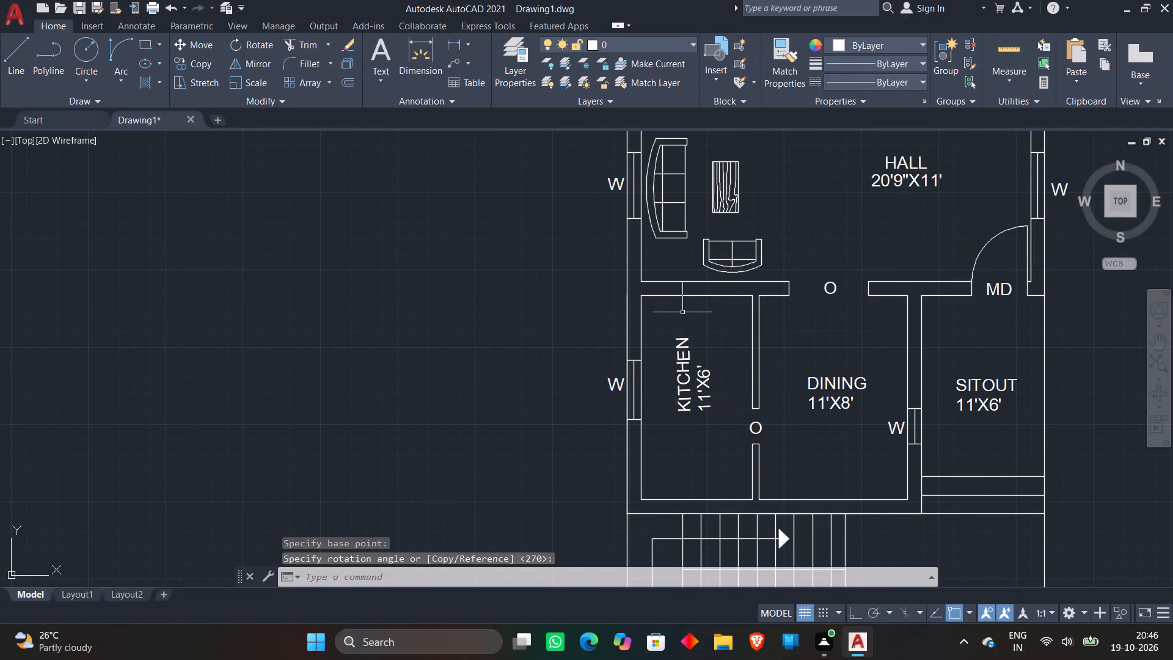
# Rotate the DINING and 11'X8' texts together 90° with Ortho on so they read upward inside the dining room.
pyautogui.click(763, 350)
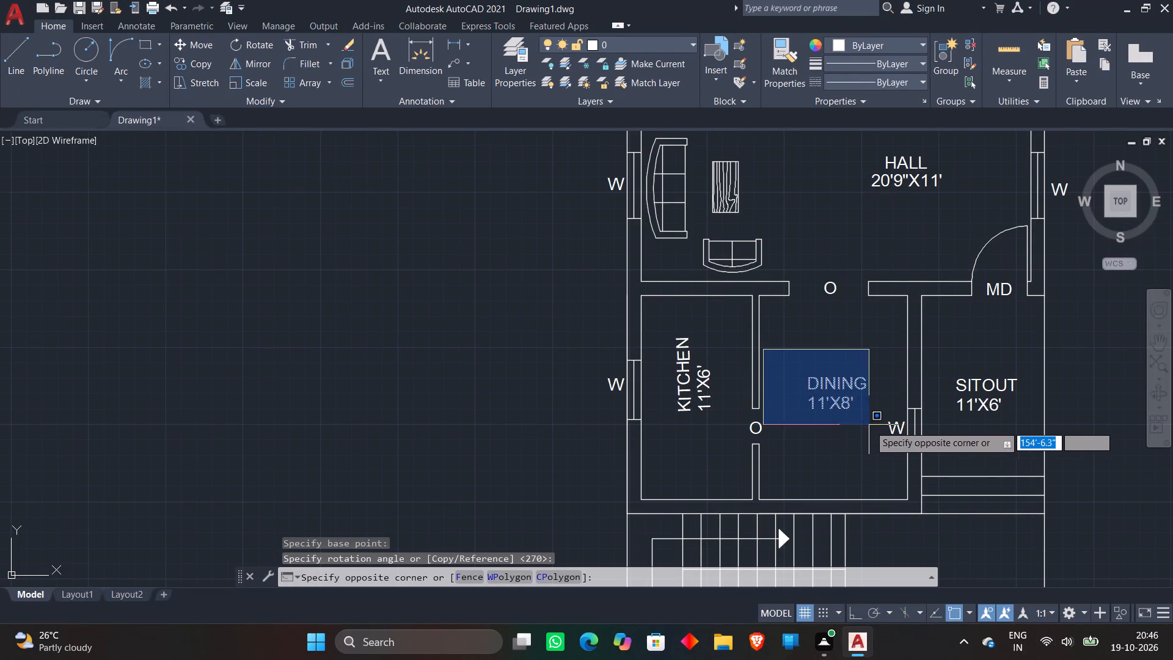
pyautogui.click(877, 430)
pyautogui.moveTo(852, 397); pyautogui.dragTo(845, 392, button='right')
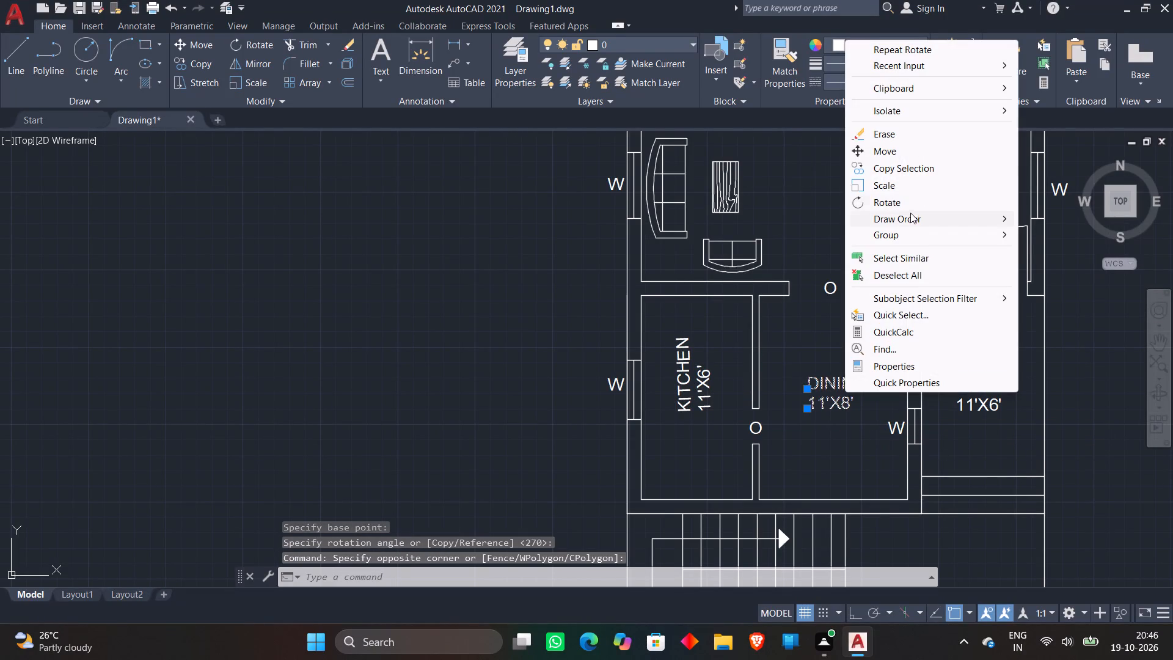
pyautogui.click(908, 202)
pyautogui.click(858, 393)
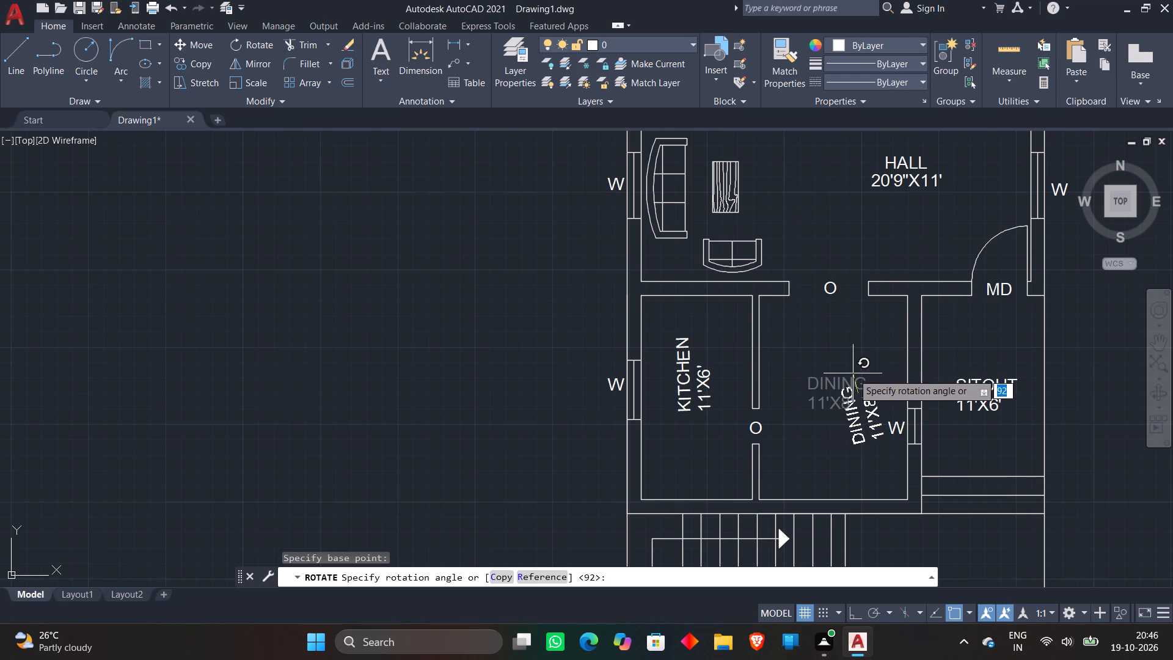
pyautogui.press('F8')
pyautogui.click(861, 330)
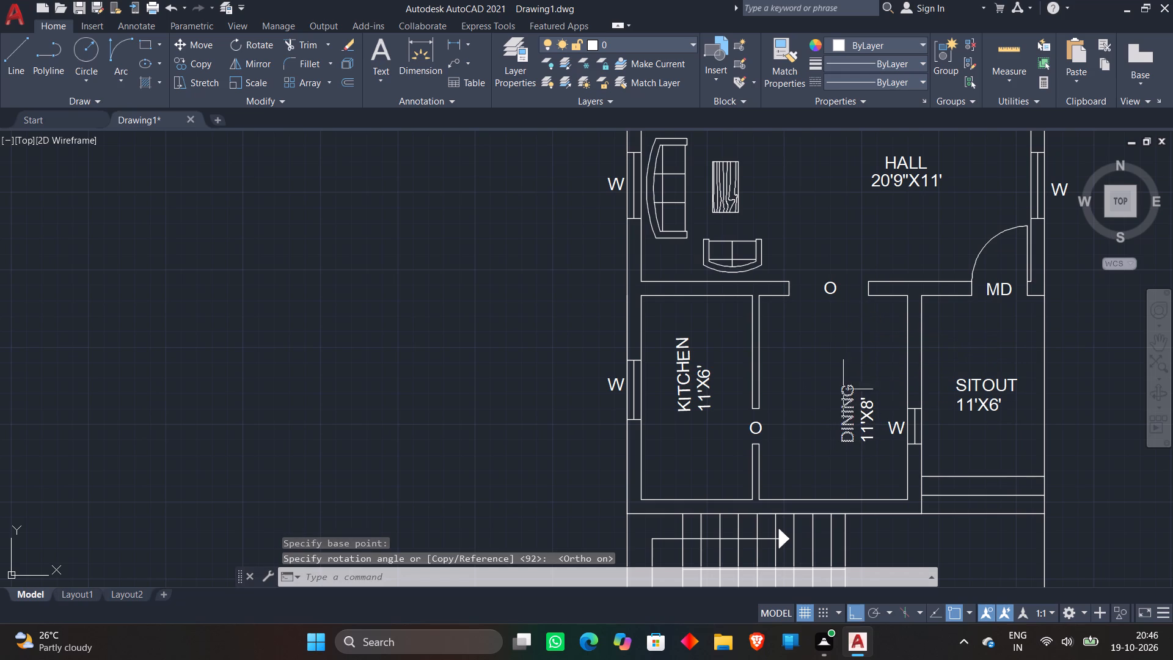
# Move the three tiny leftover furniture blocks together horizontally with Ortho on, closer to the plan's east side.
pyautogui.scroll(-3, 860, 334)
pyautogui.moveTo(1018, 335); pyautogui.dragTo(925, 355, button='middle')
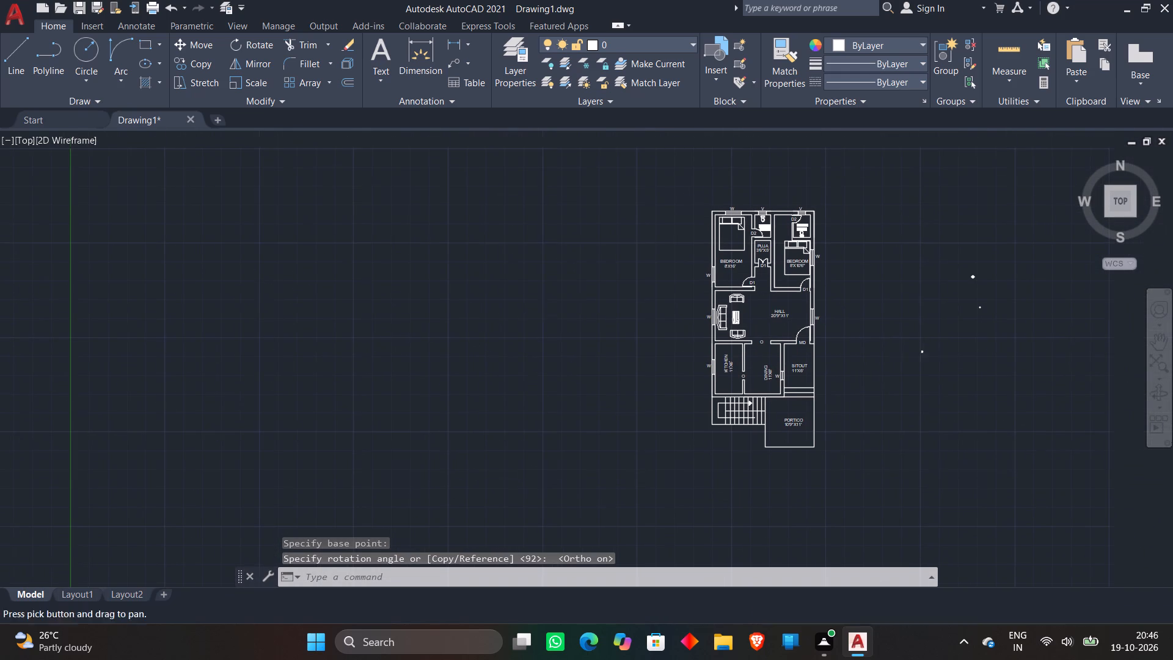
pyautogui.click(902, 230)
pyautogui.click(1126, 418)
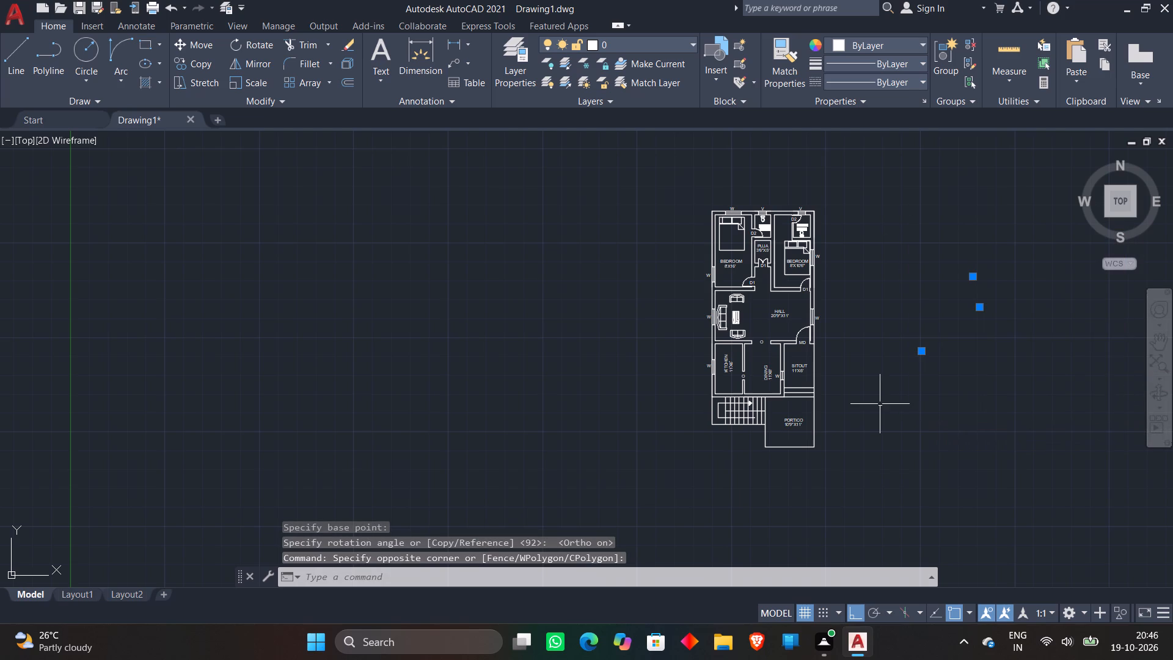
pyautogui.press('m')
pyautogui.press('space')
pyautogui.click(965, 298)
pyautogui.click(879, 356)
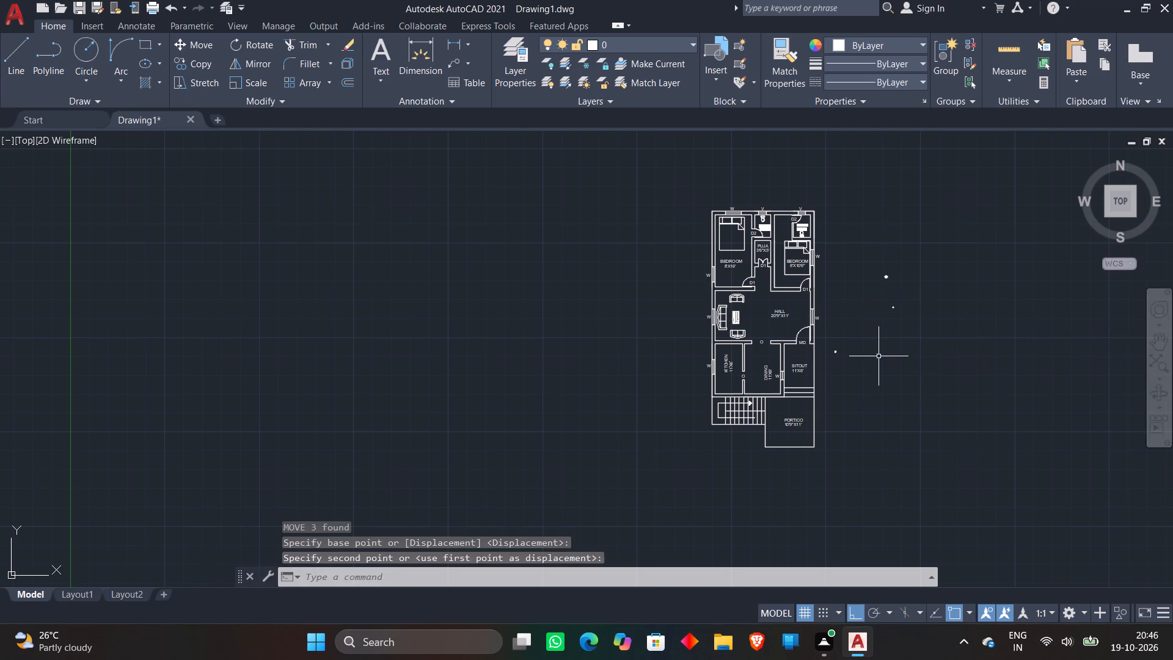
# Move the tiny dining table block with Ortho off from outside the plan into the dining room, above the DINING text.
pyautogui.scroll(3, 897, 277)
pyautogui.scroll(3, 826, 323)
pyautogui.scroll(-4, 886, 320)
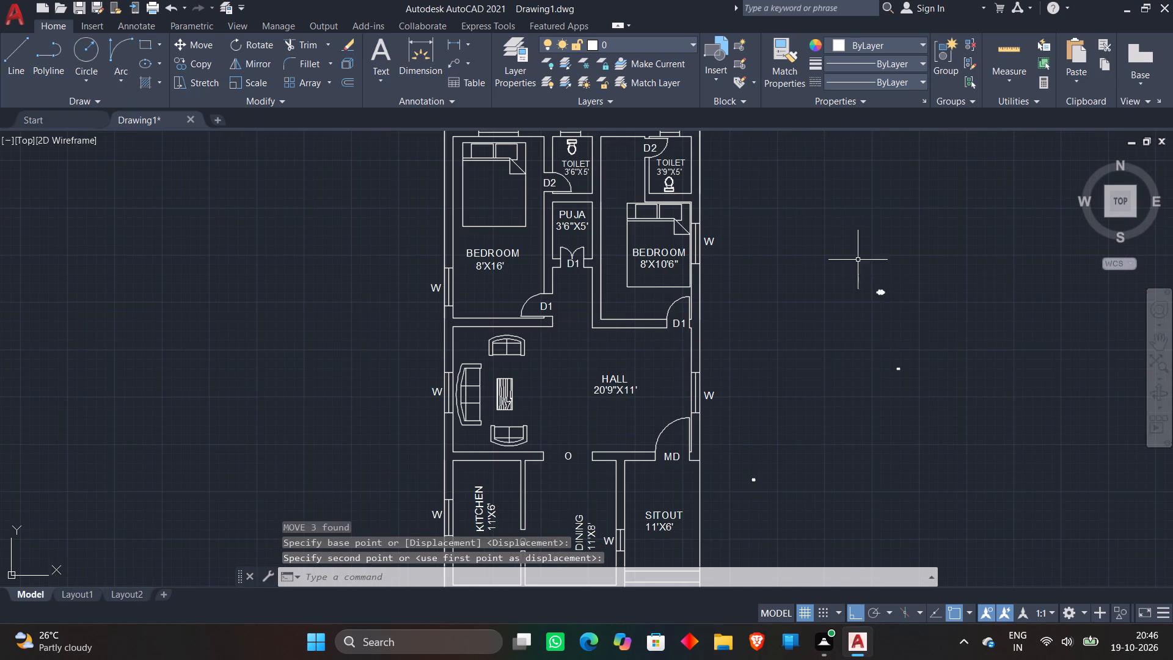
pyautogui.click(857, 260)
pyautogui.click(980, 323)
pyautogui.press('m')
pyautogui.press('space')
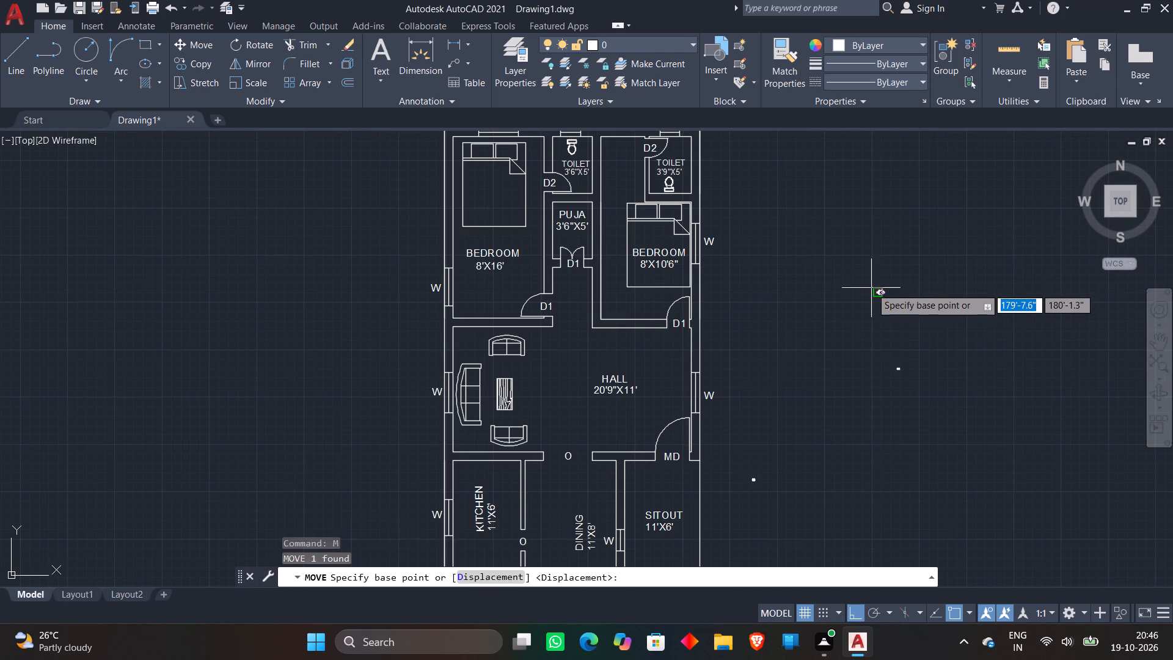
pyautogui.click(883, 293)
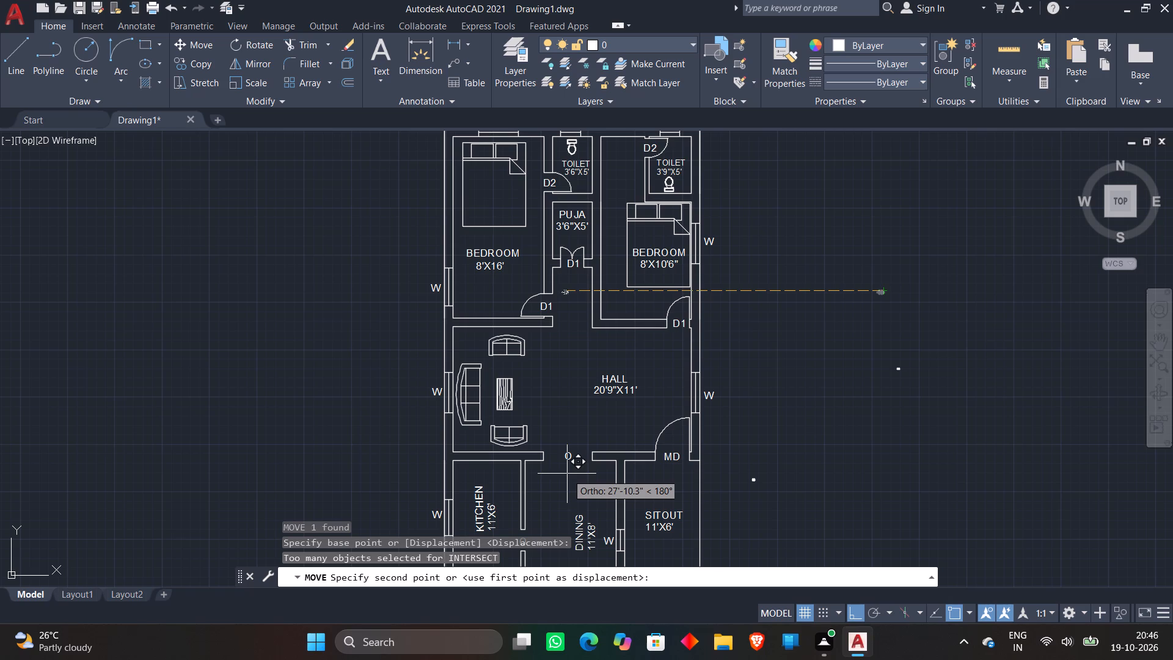
pyautogui.press('F8')
pyautogui.moveTo(565, 488); pyautogui.dragTo(690, 364, button='middle')
pyautogui.scroll(3, 690, 367)
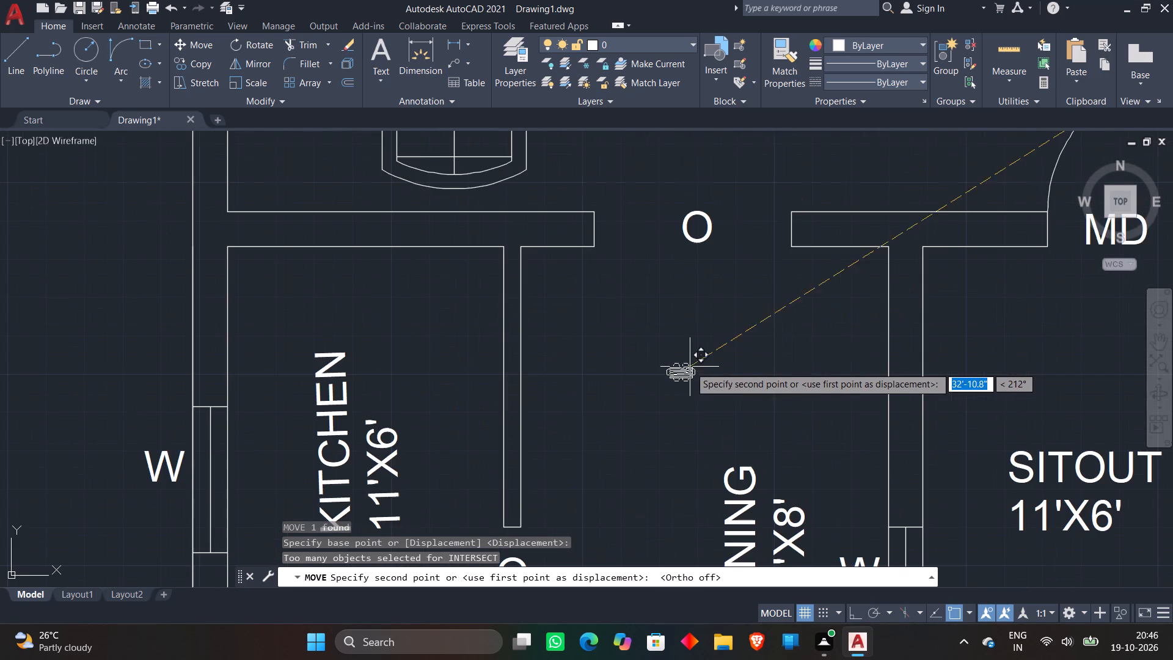
pyautogui.click(695, 393)
# Rotate the tiny dining table 90° with Ortho on so its long side runs north-south in the dining room.
pyautogui.click(633, 376)
pyautogui.click(740, 435)
pyautogui.rightClick(744, 402)
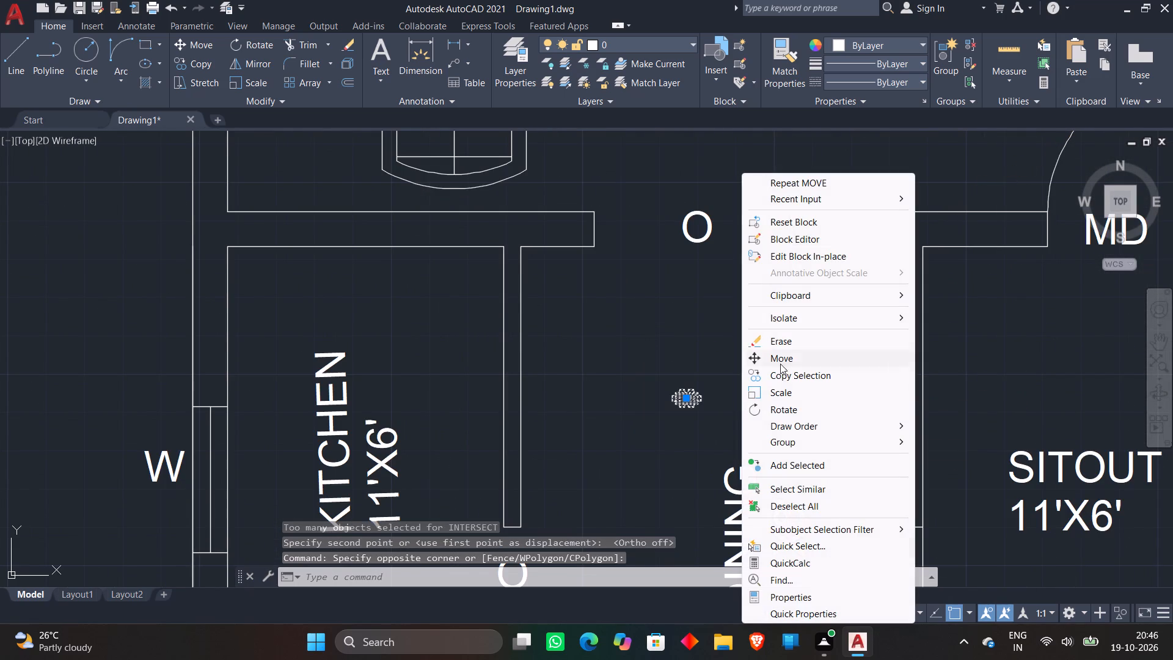
pyautogui.click(777, 405)
pyautogui.click(723, 355)
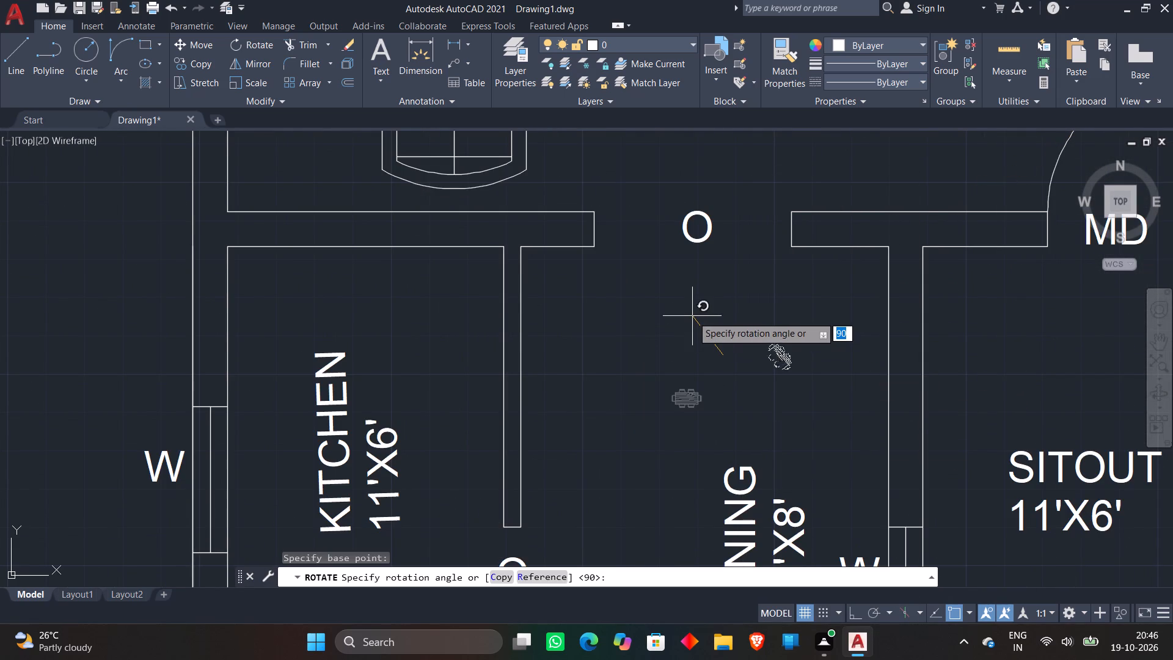
pyautogui.press('F8')
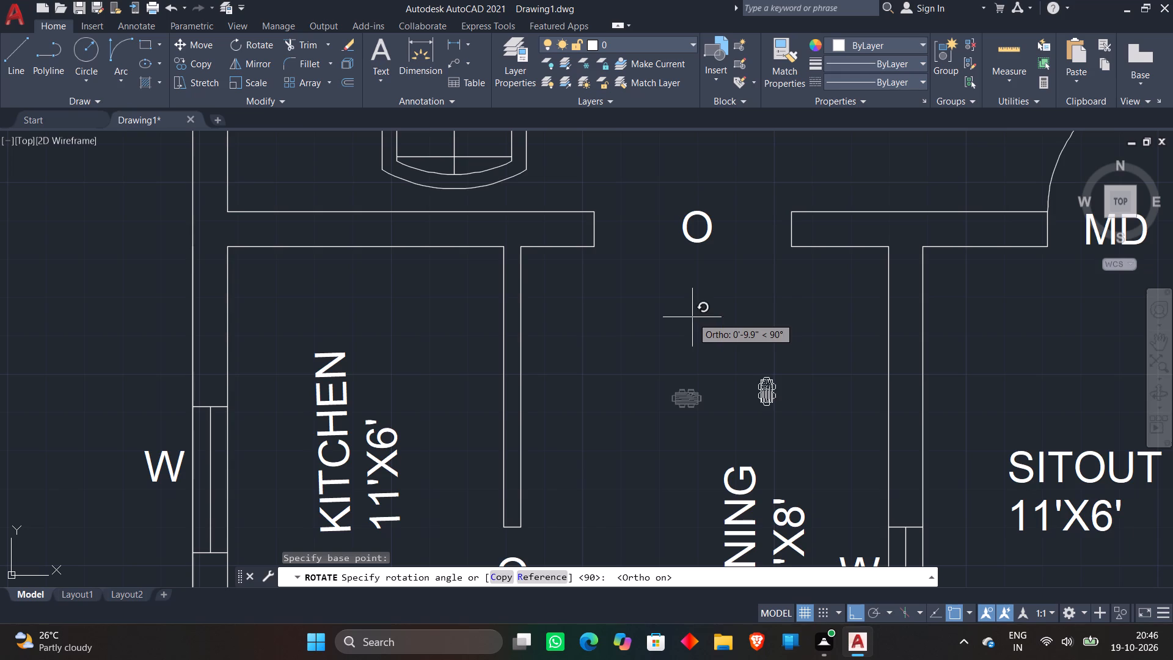
pyautogui.click(692, 317)
# Move the DINING and 11'X8' texts together horizontally out of the dining room, to the open area east of the sitout.
pyautogui.scroll(-2, 730, 346)
pyautogui.click(737, 406)
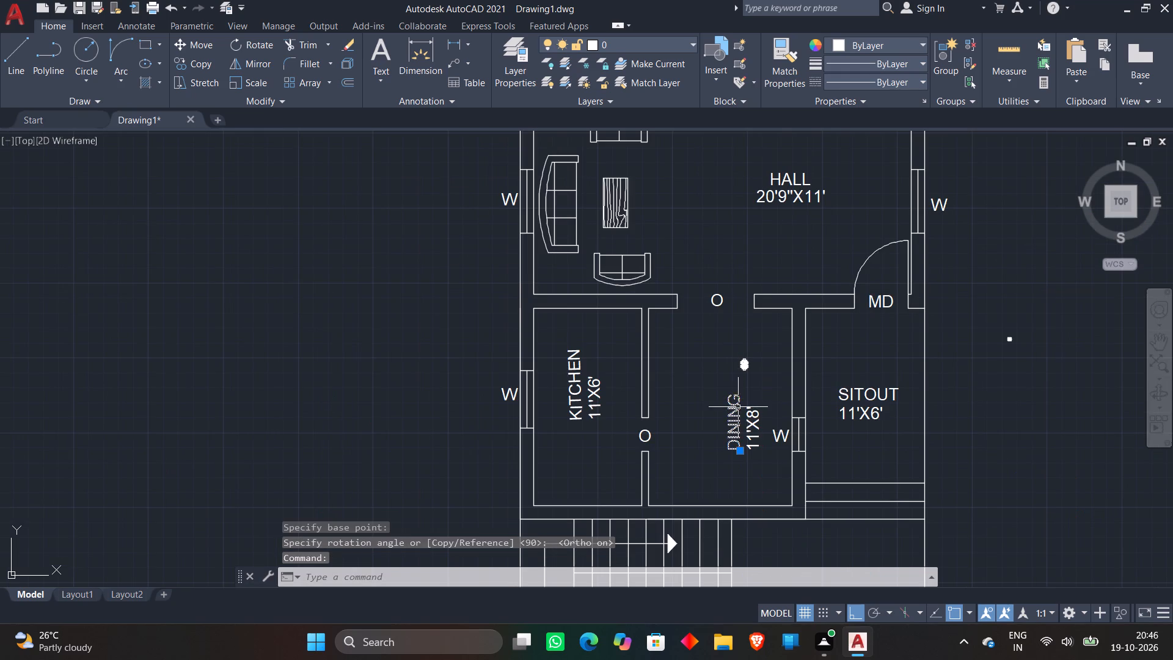
pyautogui.click(759, 413)
pyautogui.press('m')
pyautogui.press('space')
pyautogui.click(733, 422)
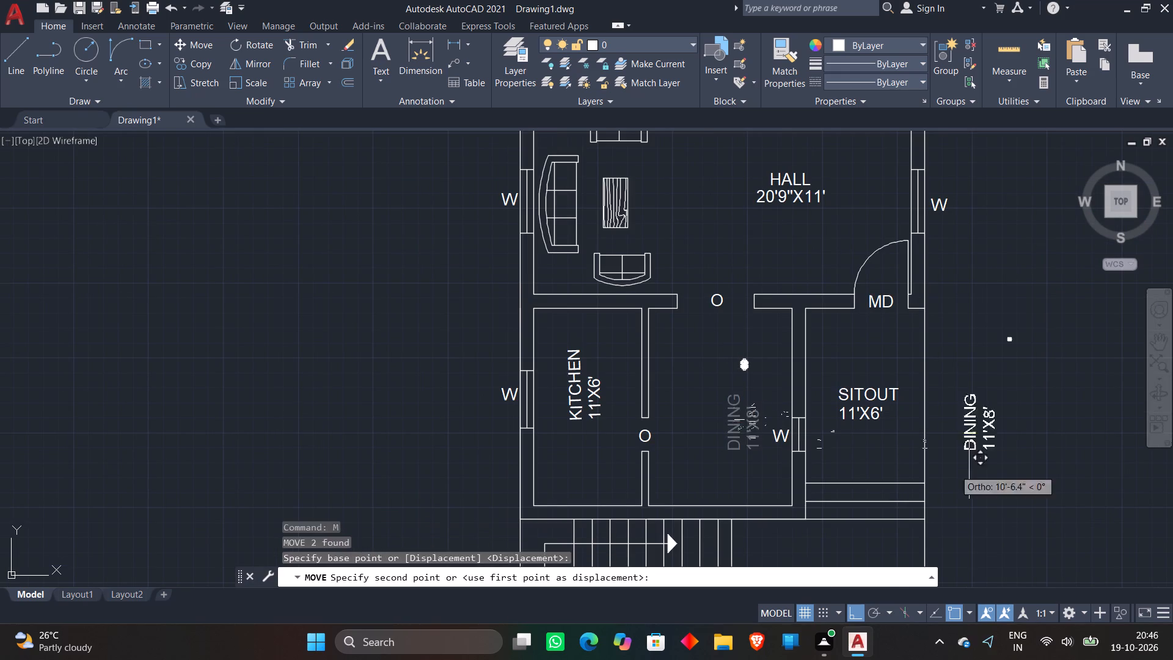
pyautogui.click(1062, 468)
# Scale the tiny dining table up freehand until it is about two thirds as long as the dining room.
pyautogui.click(740, 362)
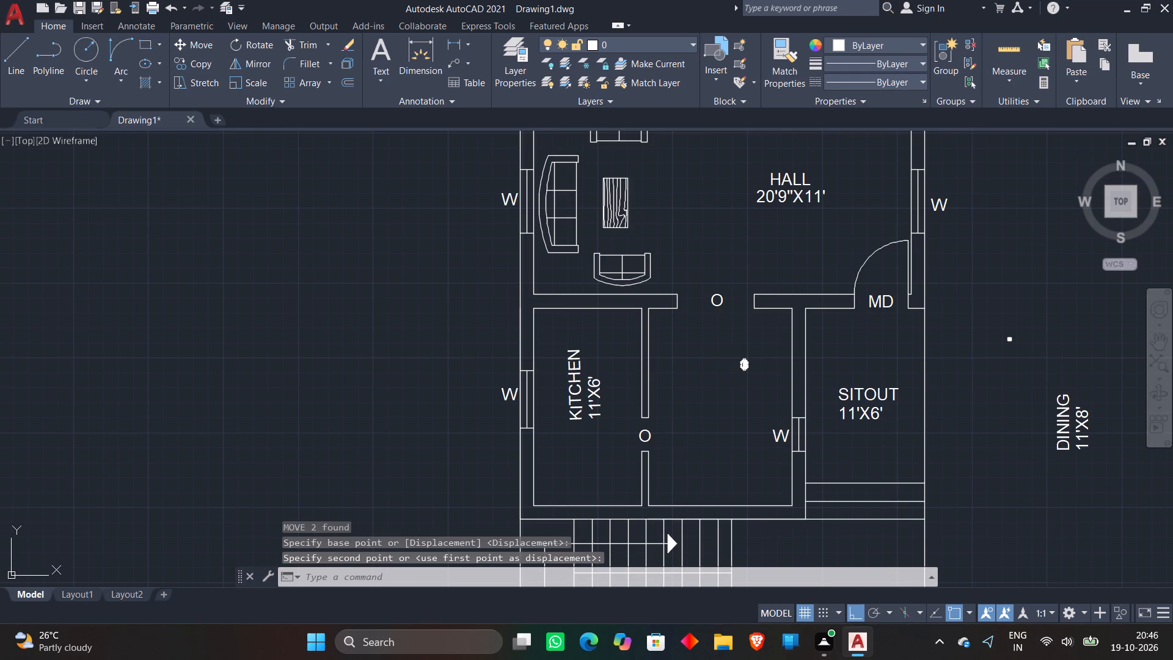
pyautogui.rightClick(744, 362)
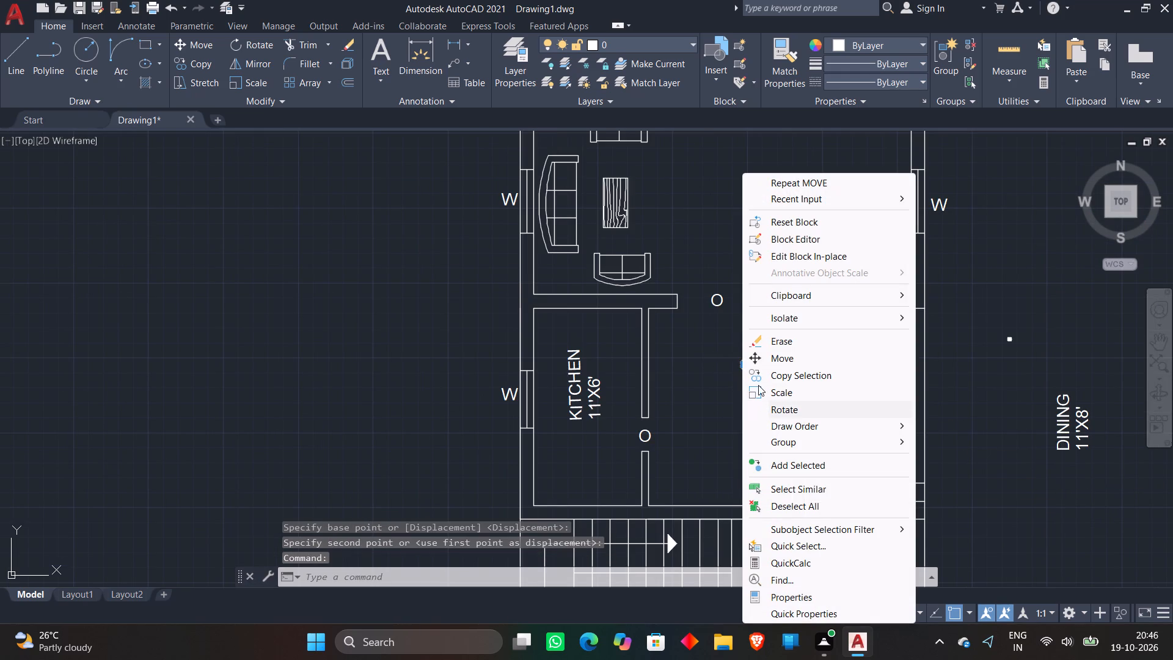
pyautogui.click(759, 390)
pyautogui.click(742, 362)
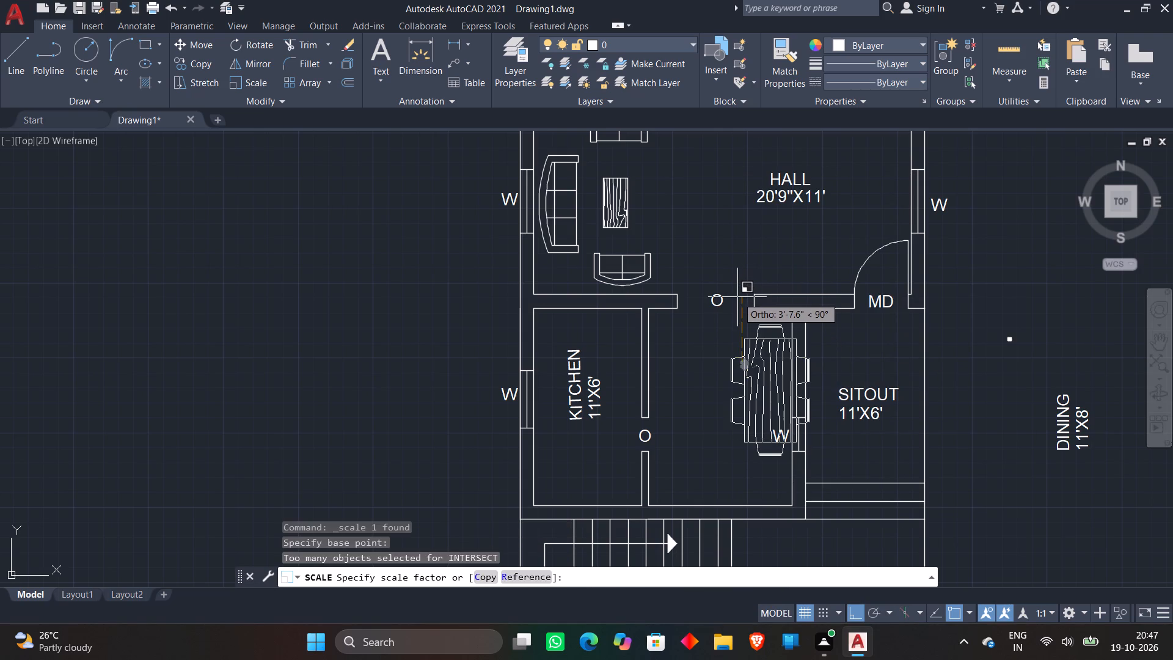
pyautogui.click(737, 297)
# Move the enlarged dining table west off the sitout wall and then south, into the lower part of the dining room.
pyautogui.click(751, 351)
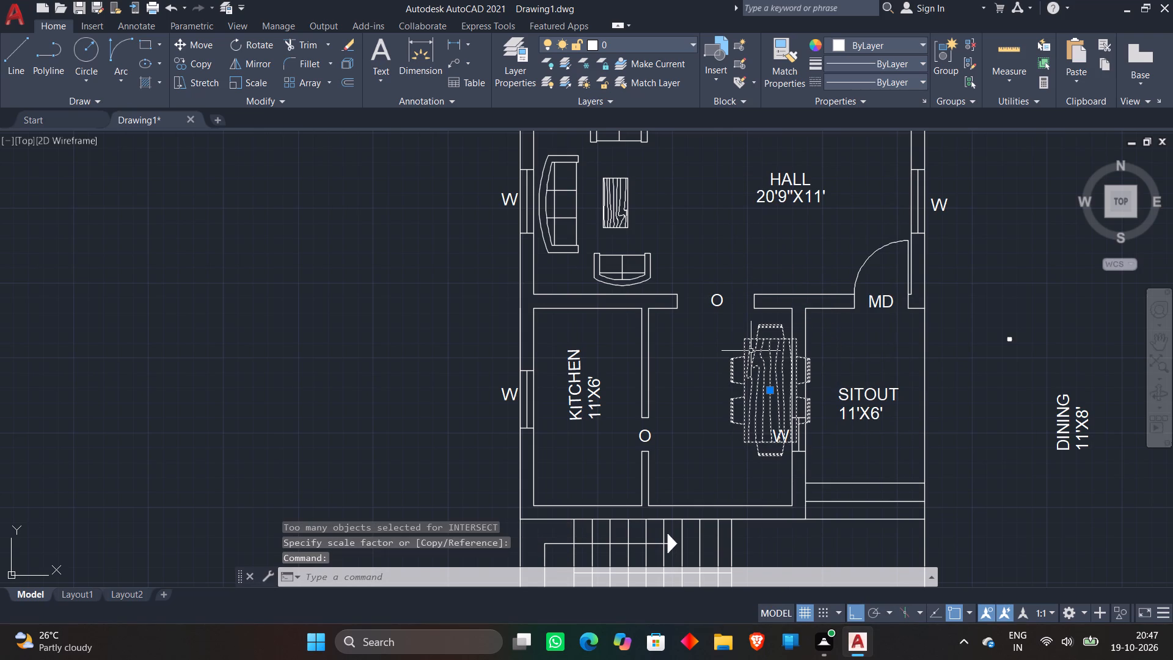
pyautogui.write('M')
pyautogui.press('space')
pyautogui.click(764, 393)
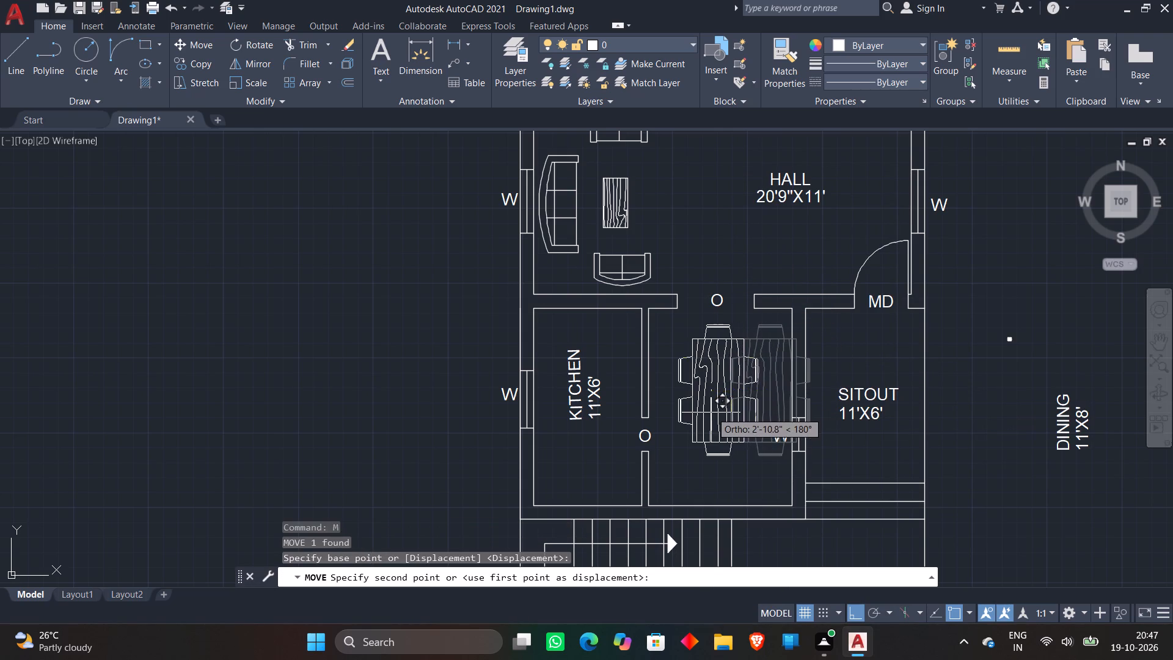
pyautogui.click(716, 416)
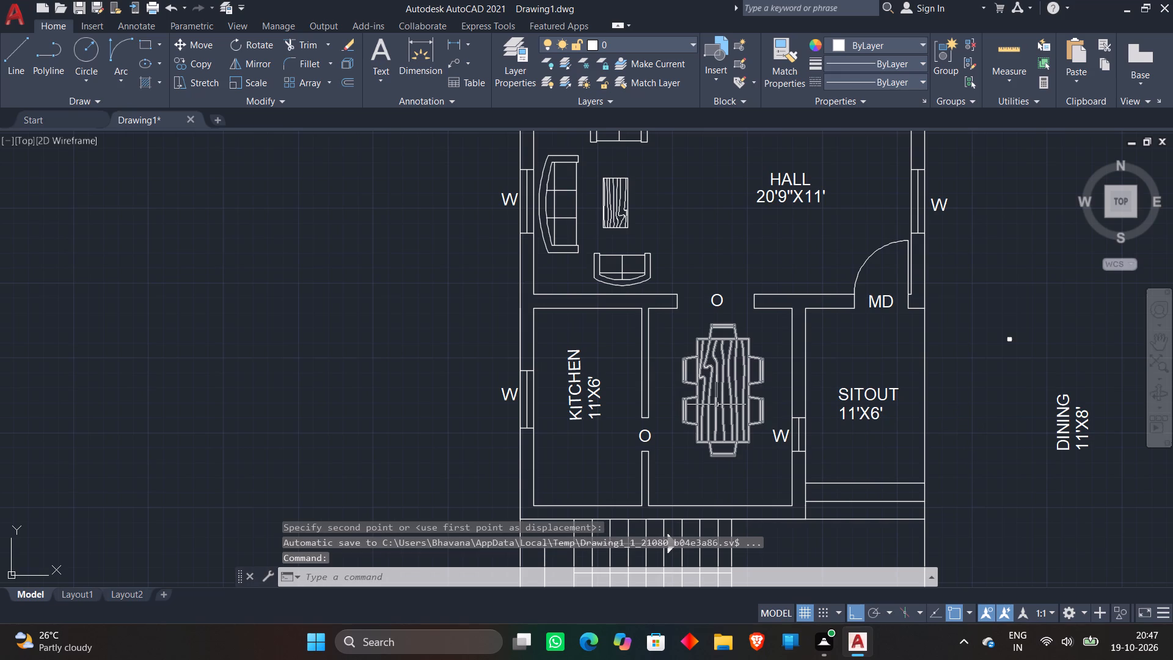
pyautogui.click(716, 405)
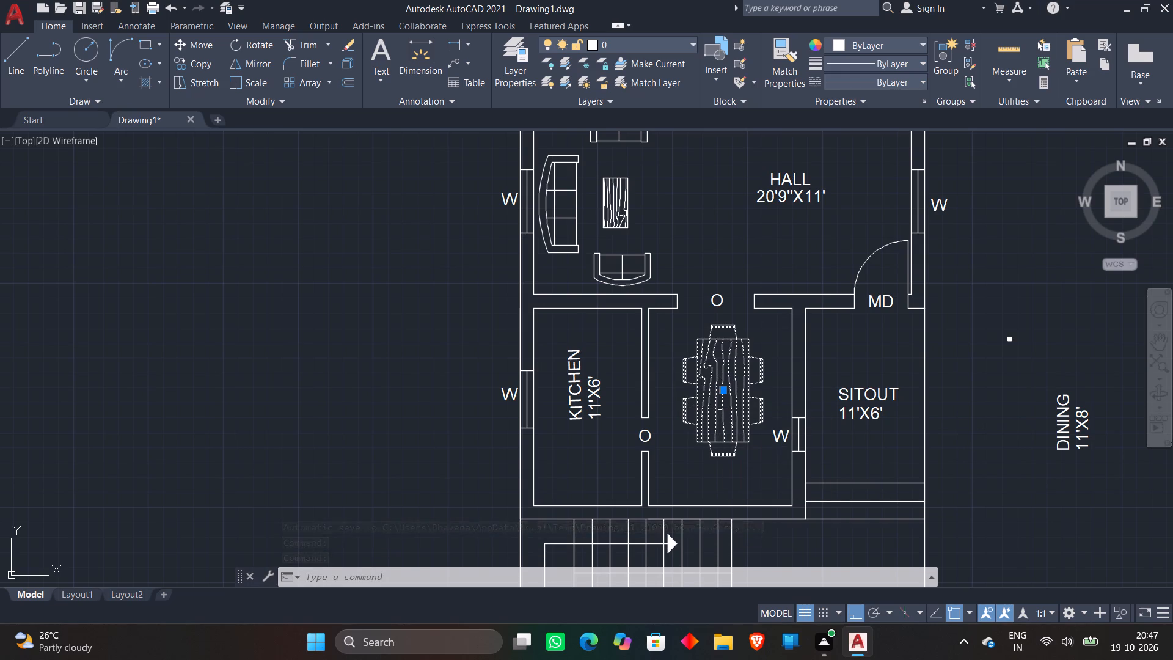
pyautogui.write('M')
pyautogui.press('space')
pyautogui.click(726, 404)
pyautogui.scroll(1, 729, 441)
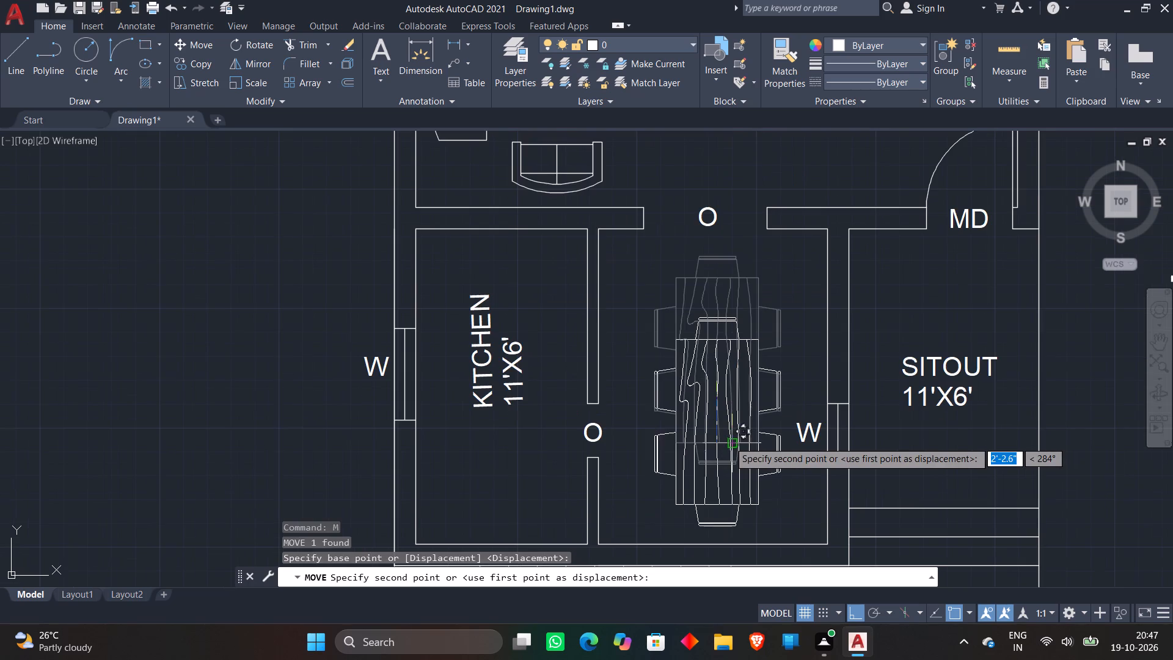
pyautogui.click(728, 441)
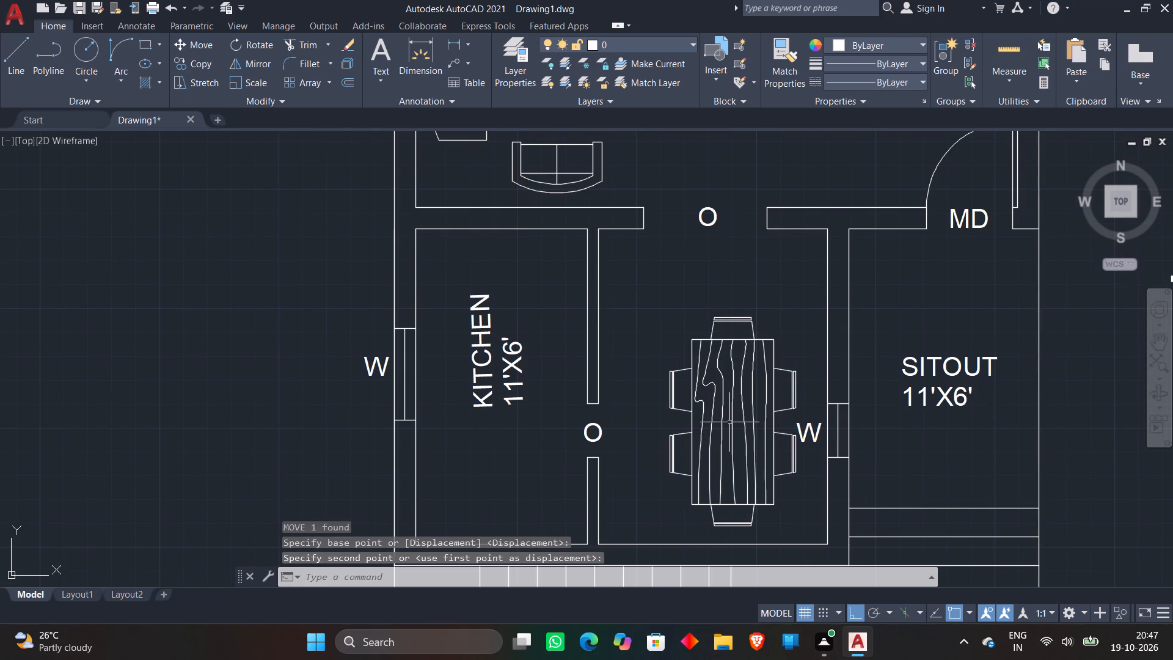
# Resize the dining table freehand, shrinking it and scaling it back up to about two thirds of its starting length.
pyautogui.click(744, 408)
pyautogui.rightClick(743, 408)
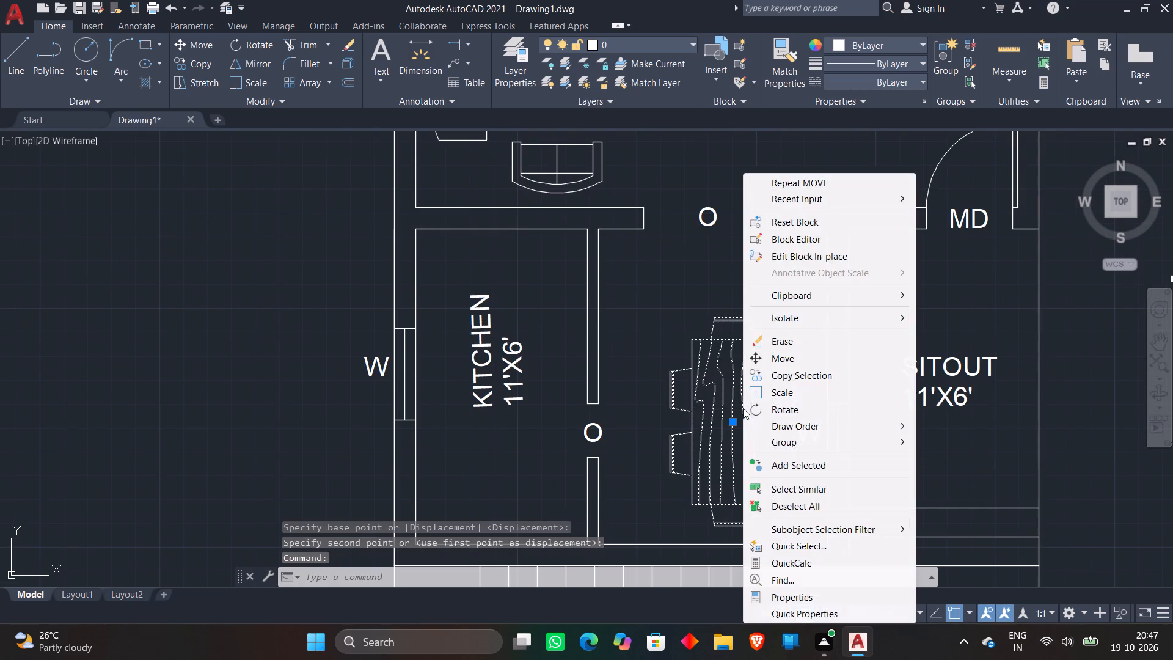
pyautogui.click(757, 384)
pyautogui.click(751, 381)
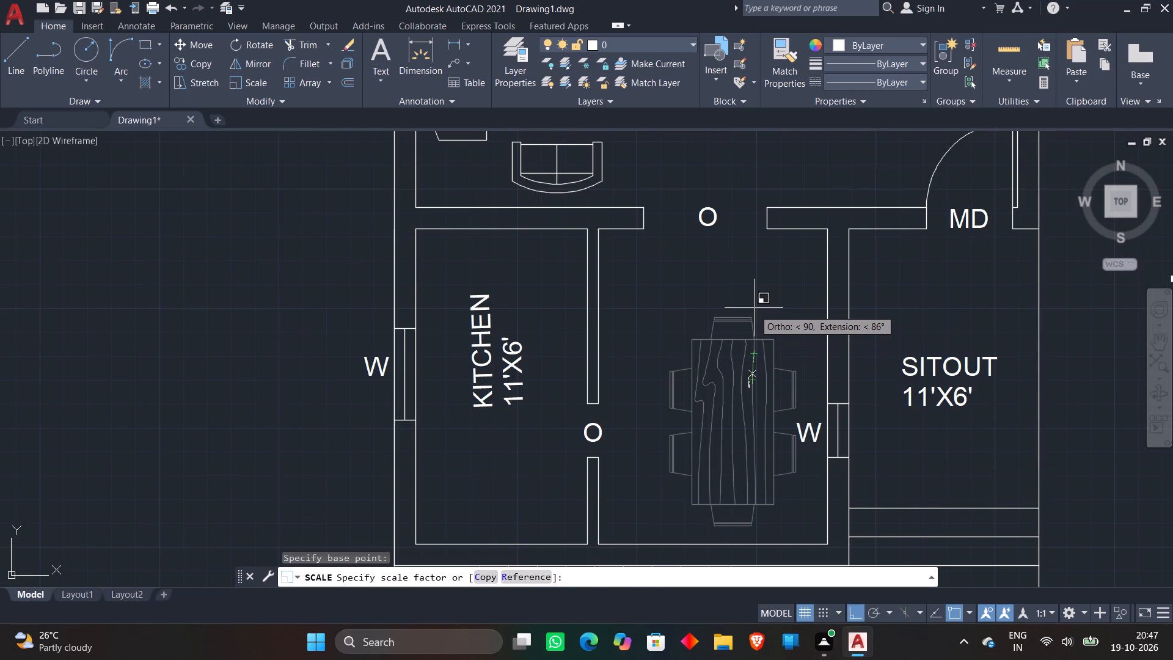
pyautogui.scroll(-2, 754, 309)
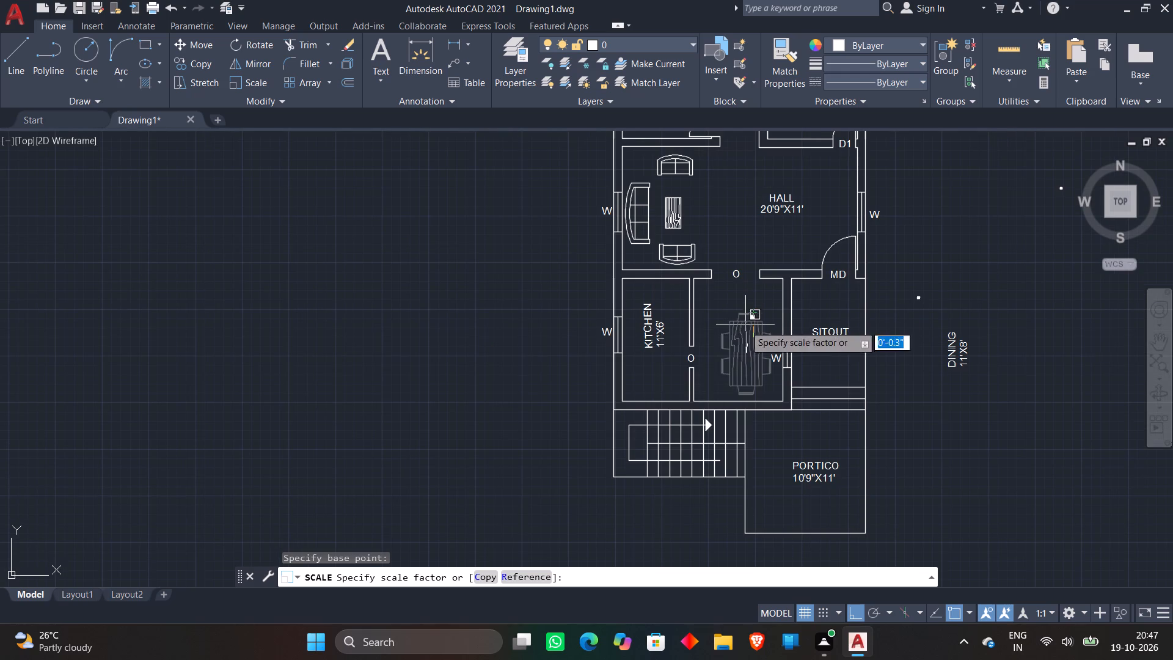
pyautogui.click(742, 331)
pyautogui.scroll(3, 745, 329)
pyautogui.click(728, 326)
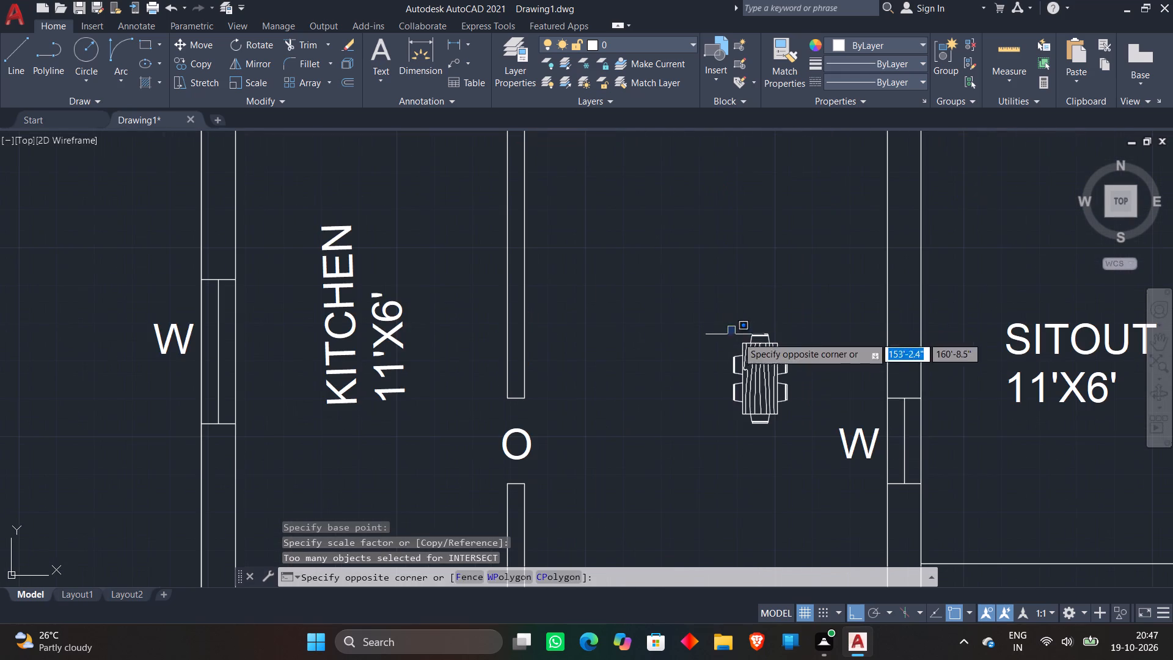
pyautogui.click(817, 432)
pyautogui.rightClick(780, 362)
pyautogui.click(799, 389)
pyautogui.click(793, 365)
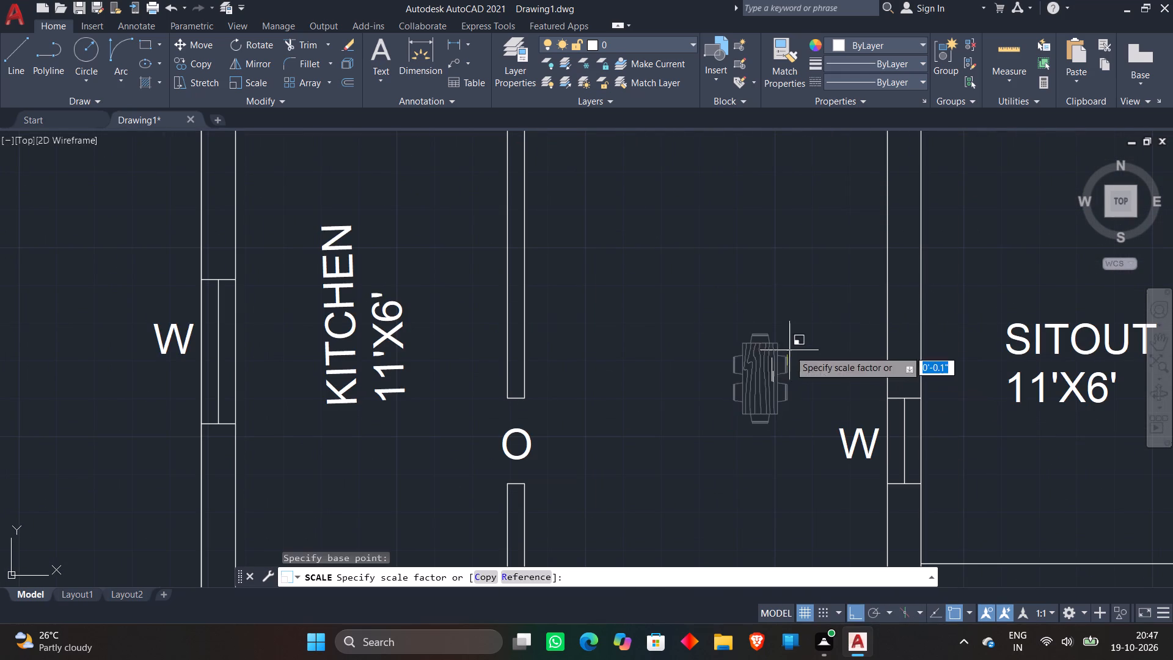
pyautogui.click(780, 254)
# Move the resized dining table south, close to the dining room's bottom wall, and centre it between the side walls.
pyautogui.scroll(-2, 734, 318)
pyautogui.click(734, 323)
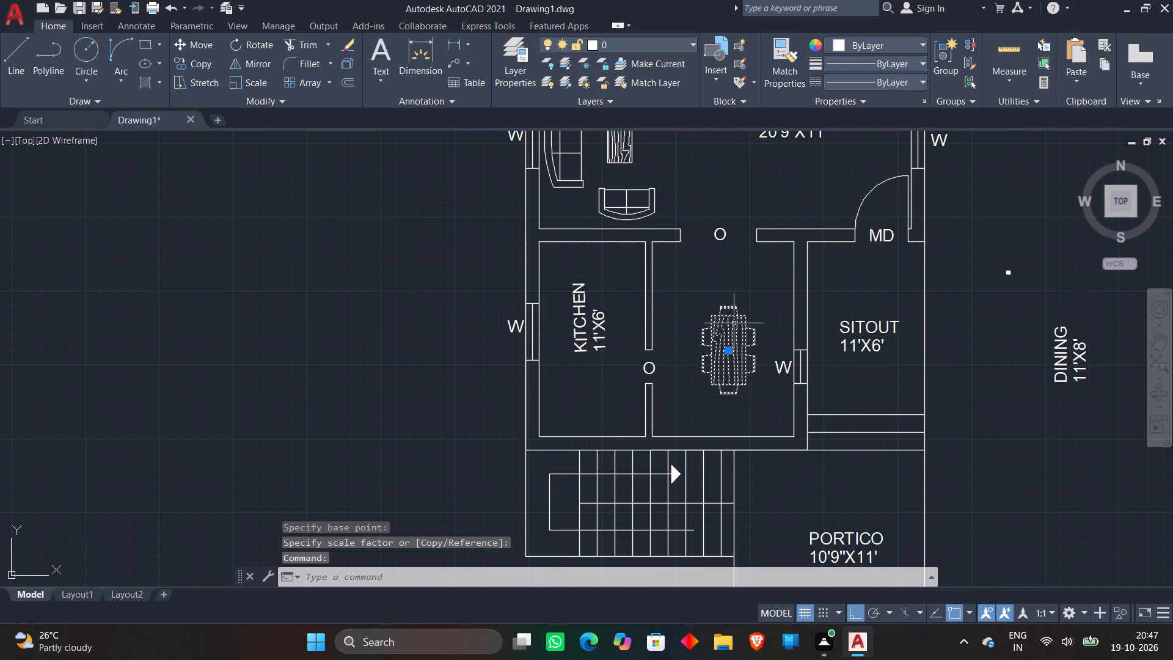
pyautogui.write('M')
pyautogui.press('space')
pyautogui.click(731, 328)
pyautogui.scroll(1, 731, 365)
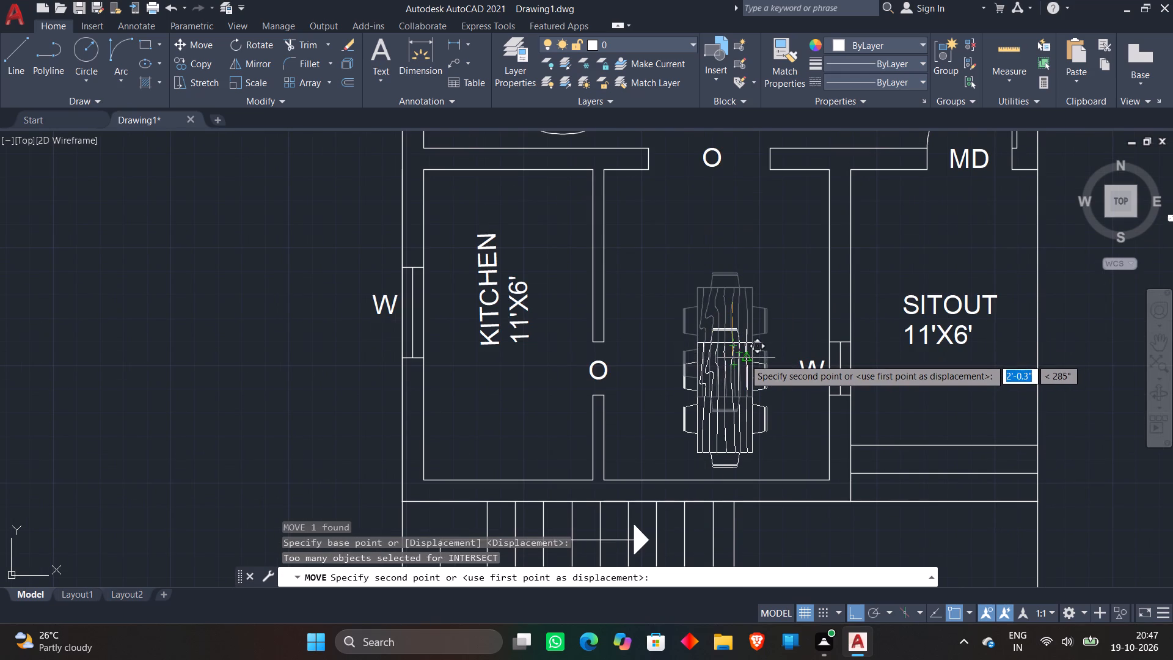
pyautogui.click(744, 359)
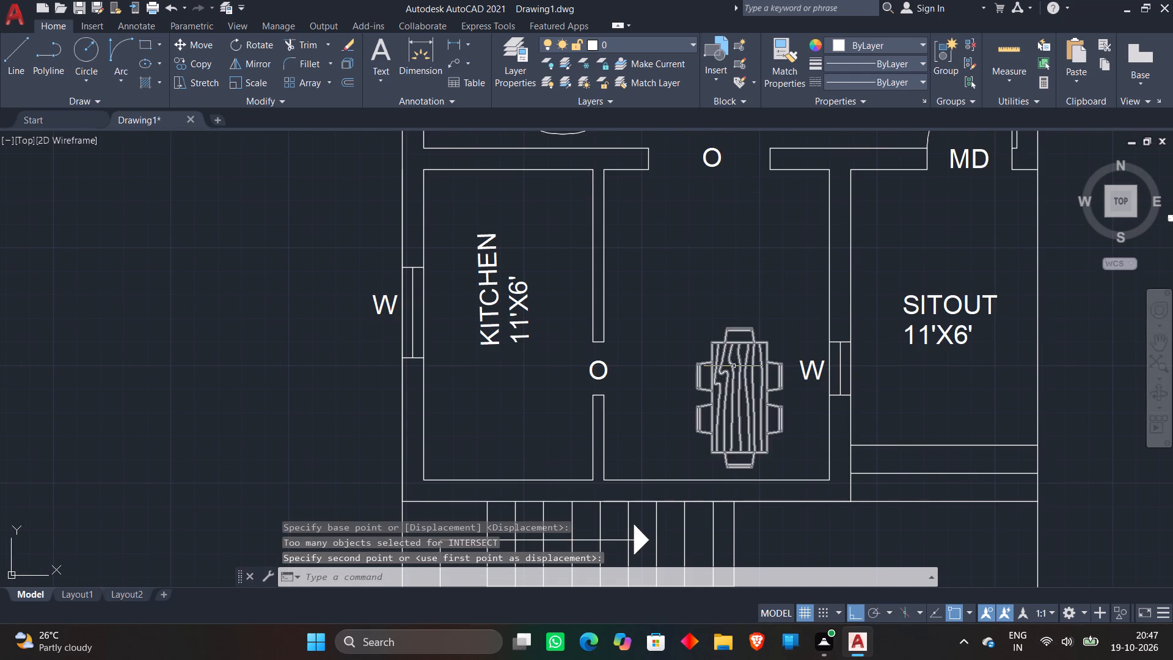
pyautogui.click(733, 366)
pyautogui.press('m')
pyautogui.press('space')
pyautogui.click(732, 381)
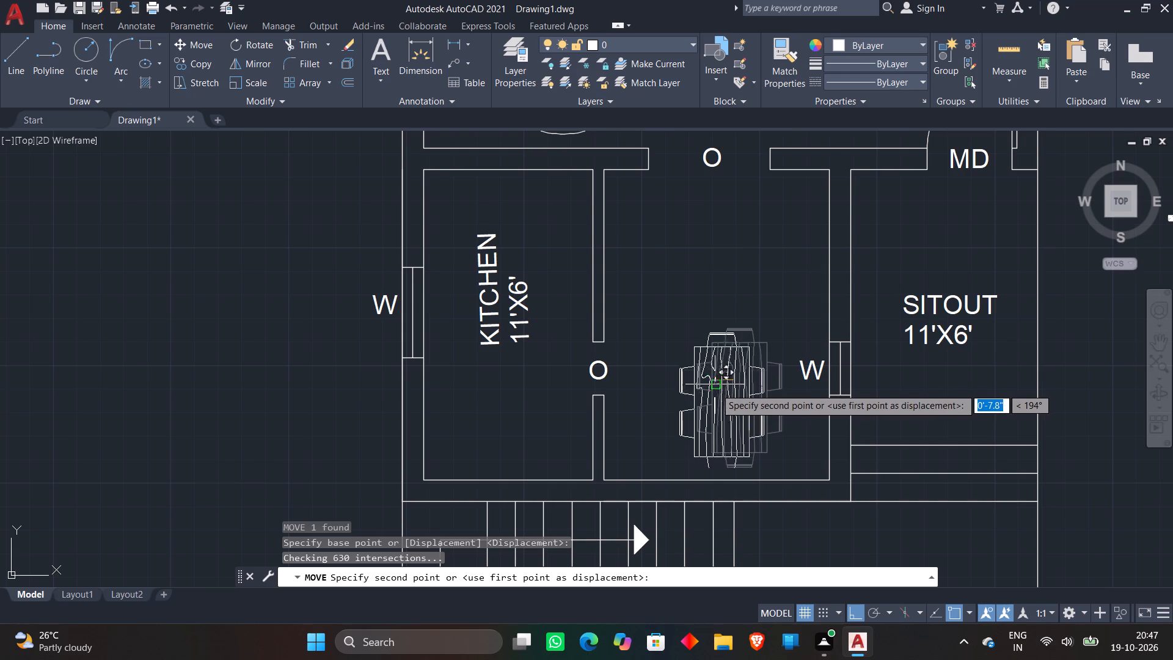
pyautogui.click(716, 388)
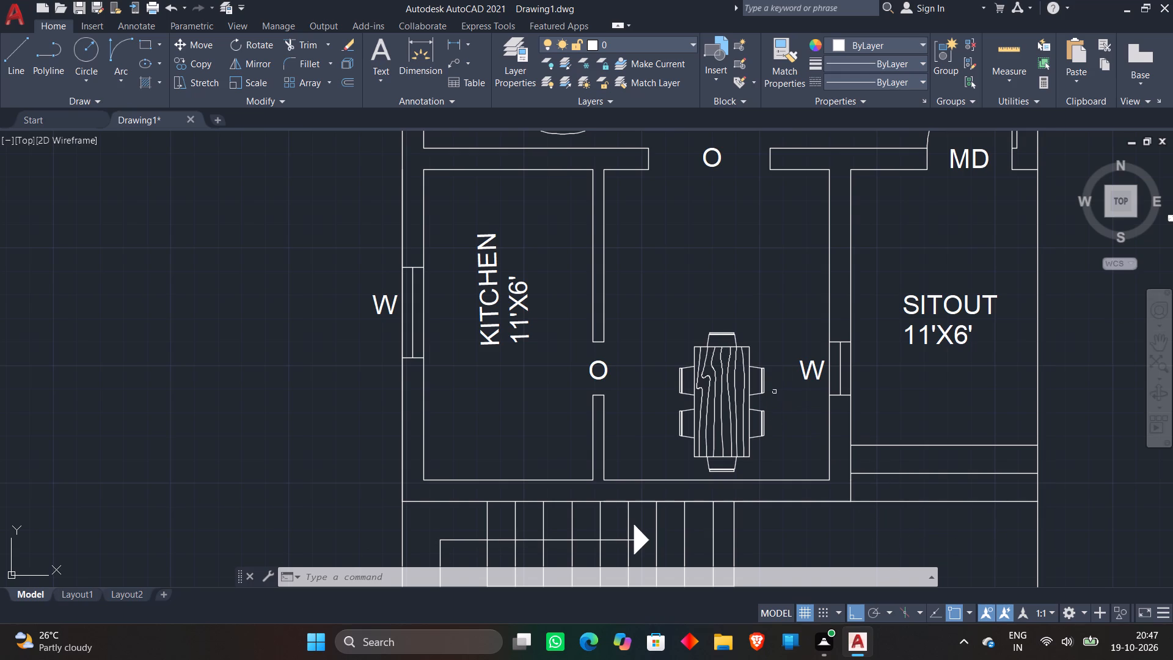
# Move the two-line DINING 11'X8' label from outside the plan into the dining room, above the dining table.
pyautogui.scroll(-1, 721, 293)
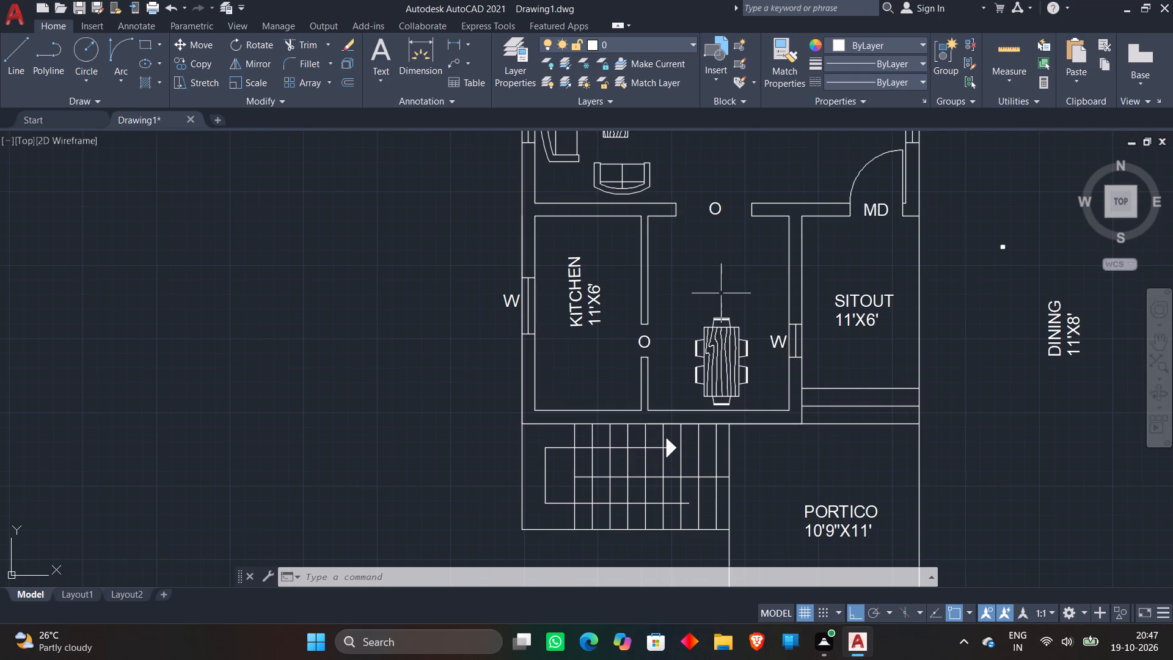
pyautogui.scroll(-2, 721, 293)
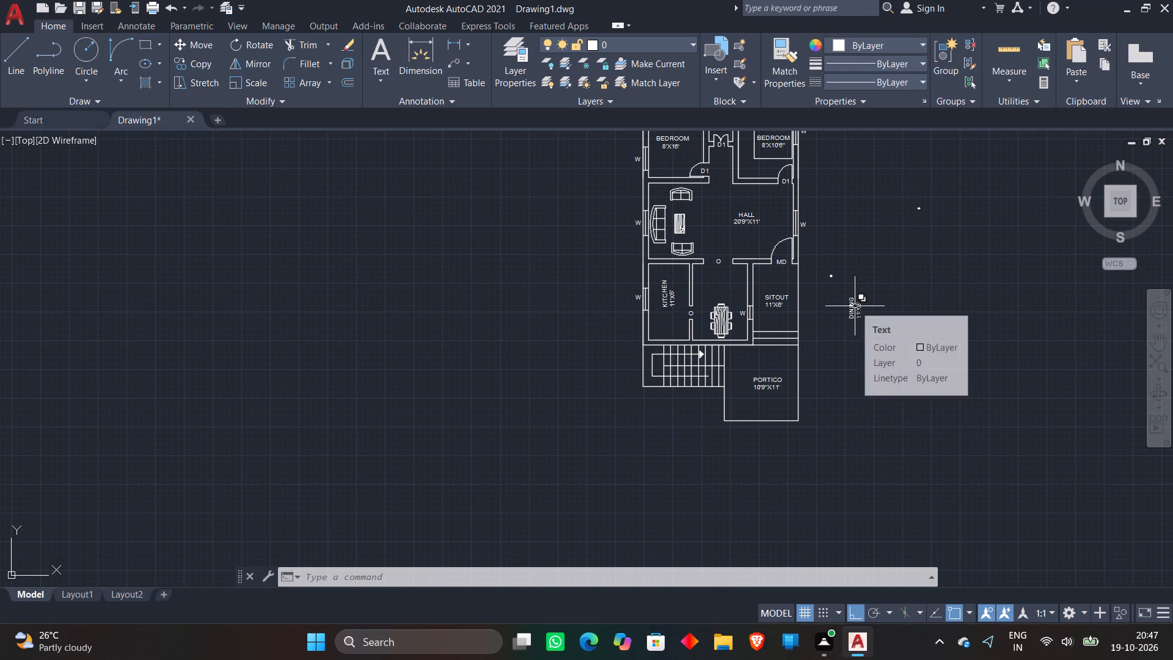
pyautogui.scroll(2, 850, 320)
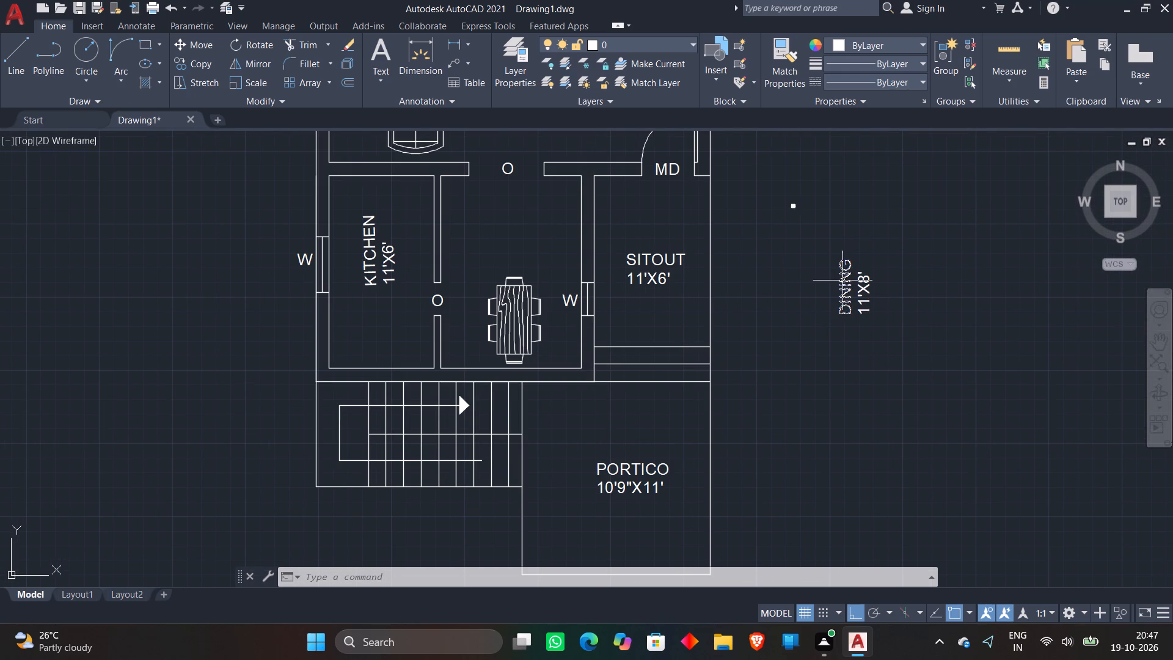
pyautogui.click(842, 280)
pyautogui.click(865, 292)
pyautogui.press('m')
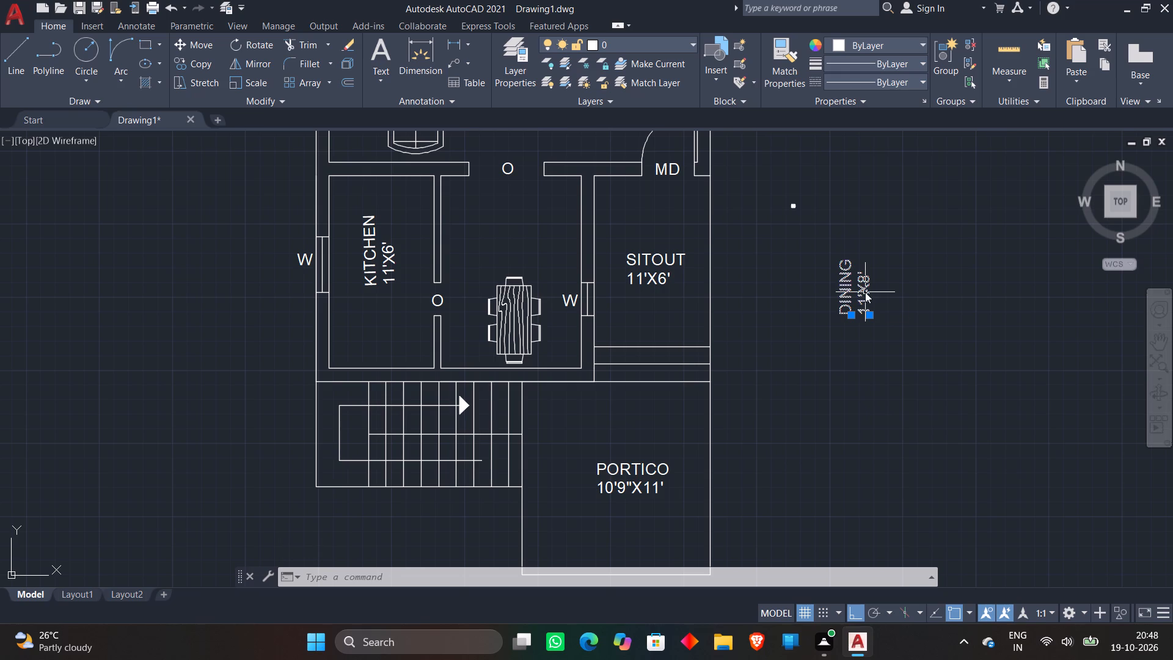
pyautogui.press('space')
pyautogui.click(851, 295)
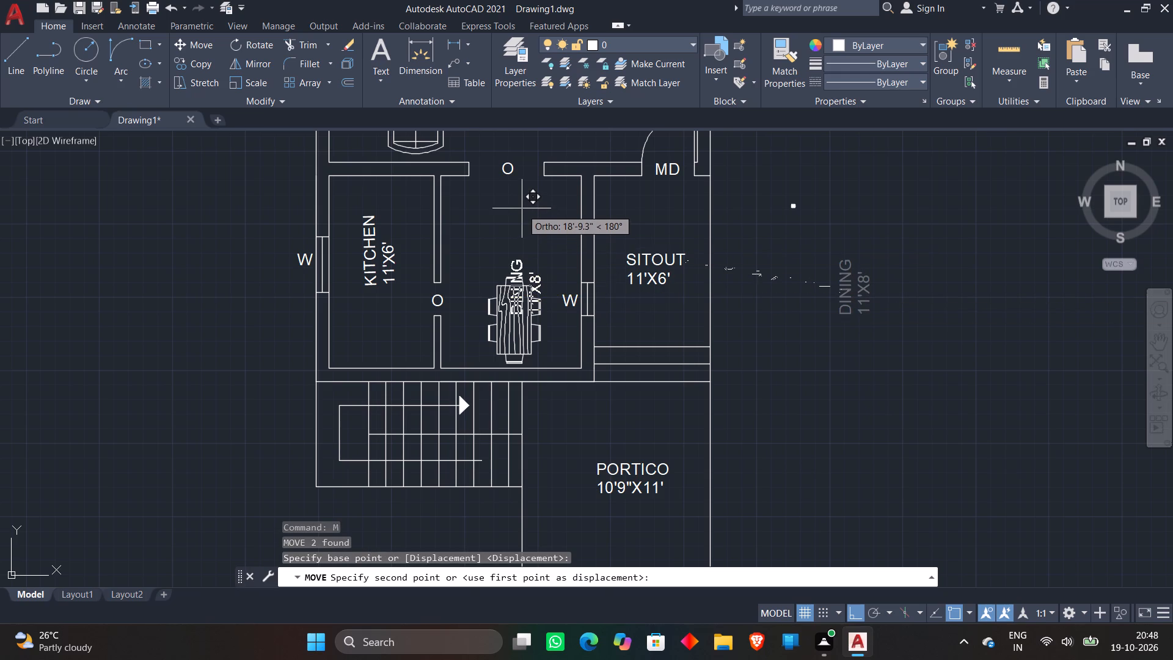
pyautogui.press('F8')
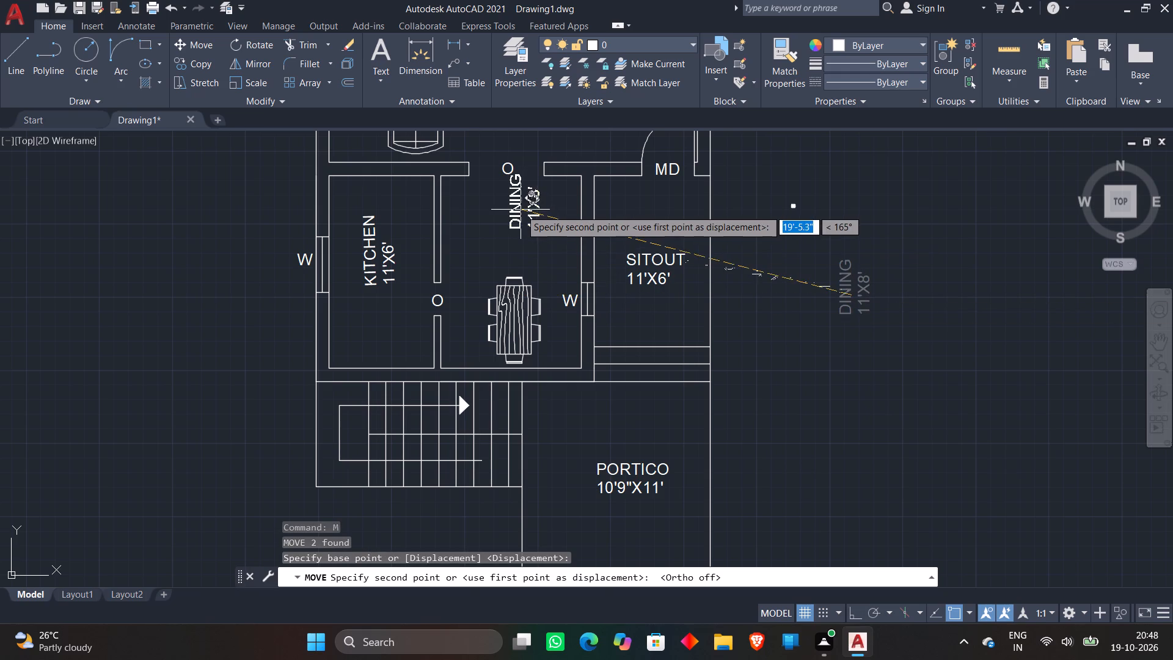
pyautogui.scroll(2, 521, 210)
pyautogui.click(506, 266)
# Rotate both lines of the DINING 11'X8' label a quarter turn so that they read horizontally.
pyautogui.click(440, 158)
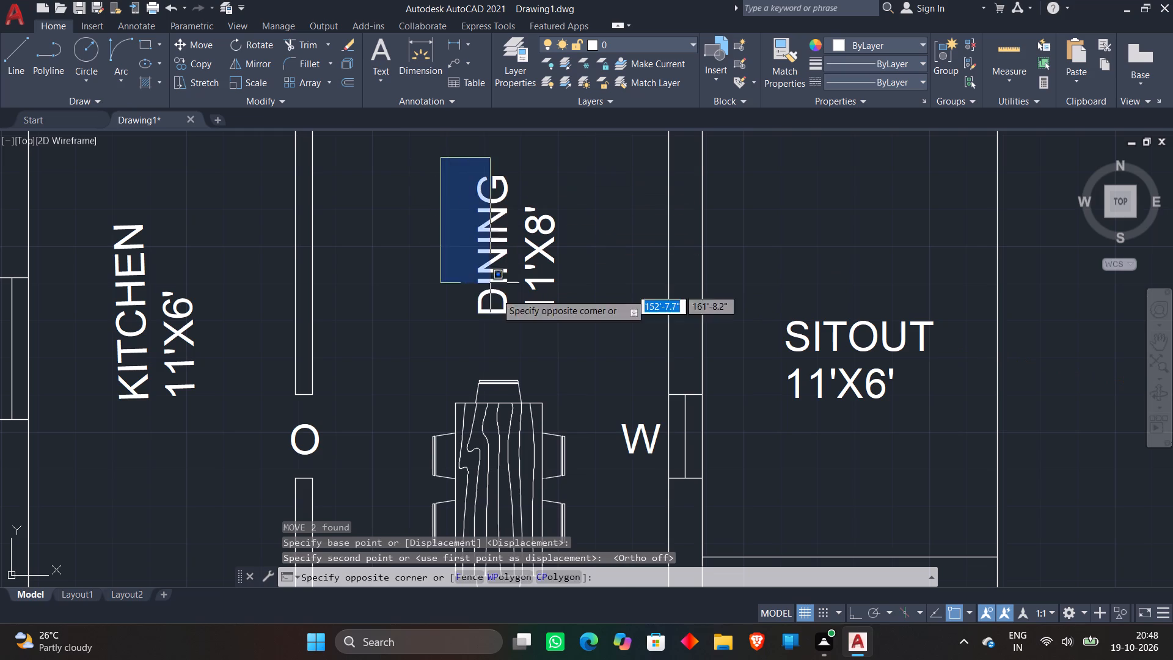
pyautogui.click(579, 342)
pyautogui.rightClick(595, 267)
pyautogui.click(616, 428)
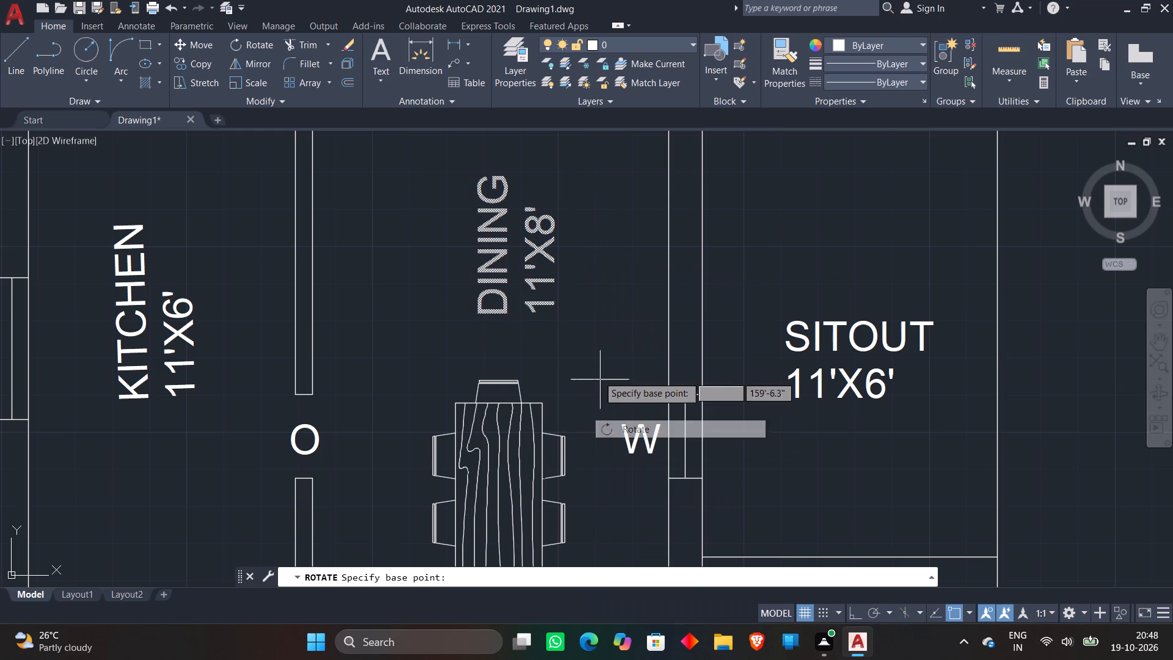
pyautogui.click(597, 370)
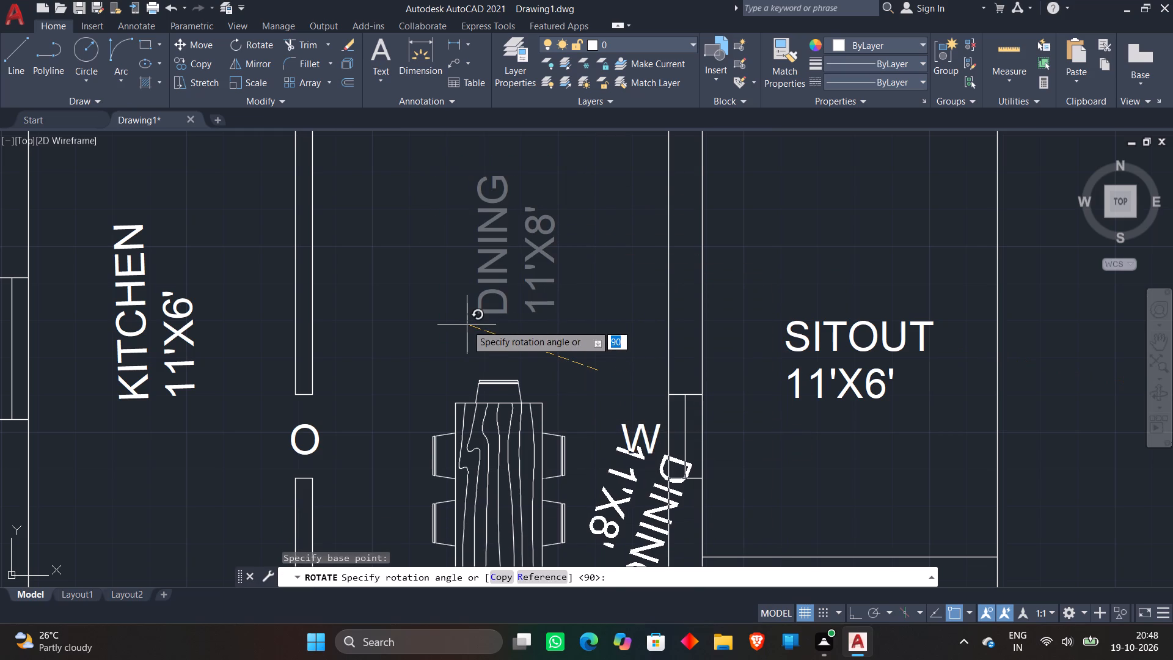
pyautogui.press('F8')
pyautogui.press('F8')
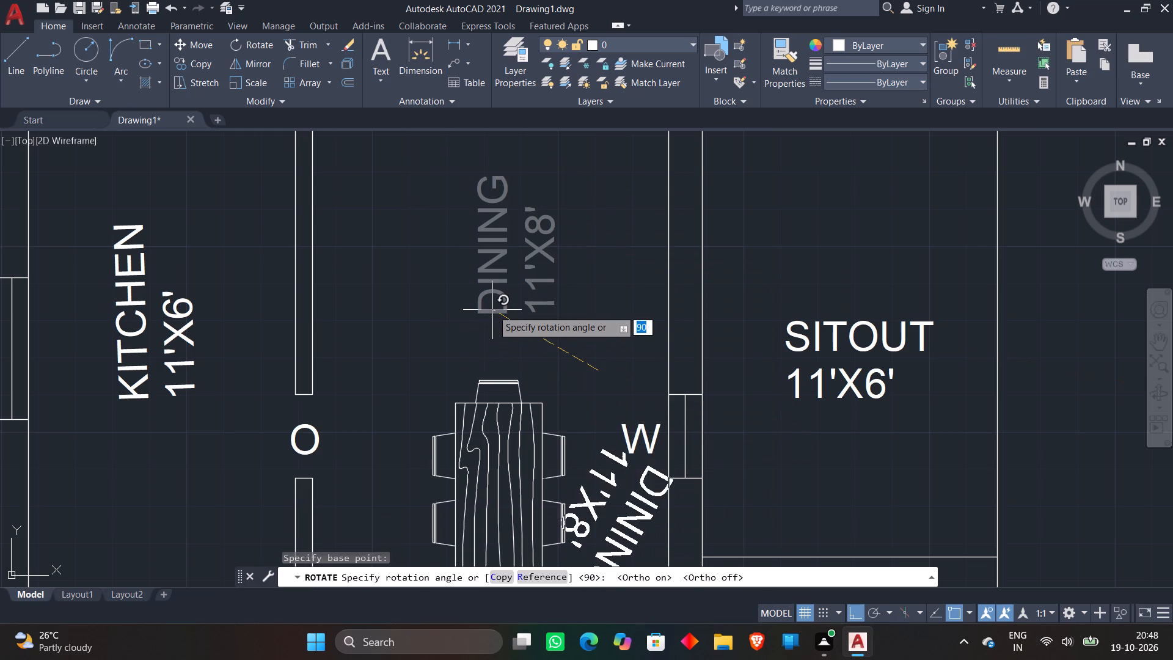
pyautogui.press('F8')
pyautogui.click(640, 425)
# Move the horizontal DINING 11'X8' label west off the sitout wall, into the dining room above the table.
pyautogui.click(766, 266)
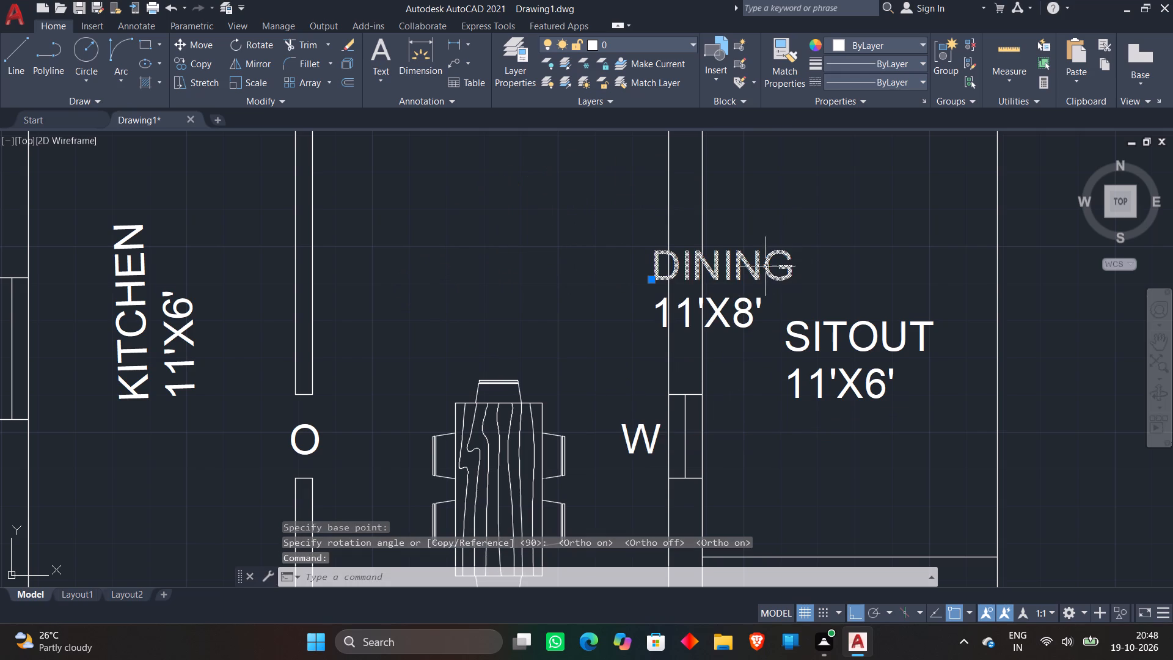
pyautogui.click(729, 315)
pyautogui.click(735, 313)
pyautogui.click(740, 317)
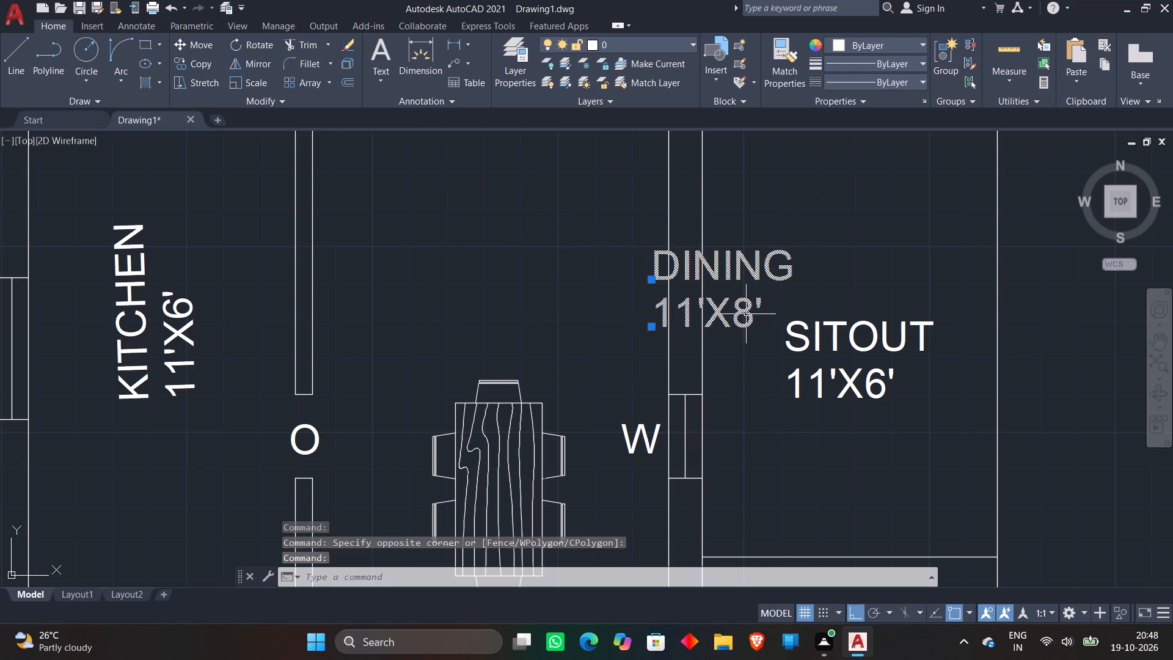
pyautogui.press('m')
pyautogui.press('space')
pyautogui.click(734, 304)
pyautogui.scroll(-1, 510, 257)
pyautogui.moveTo(510, 257); pyautogui.dragTo(514, 269, button='middle')
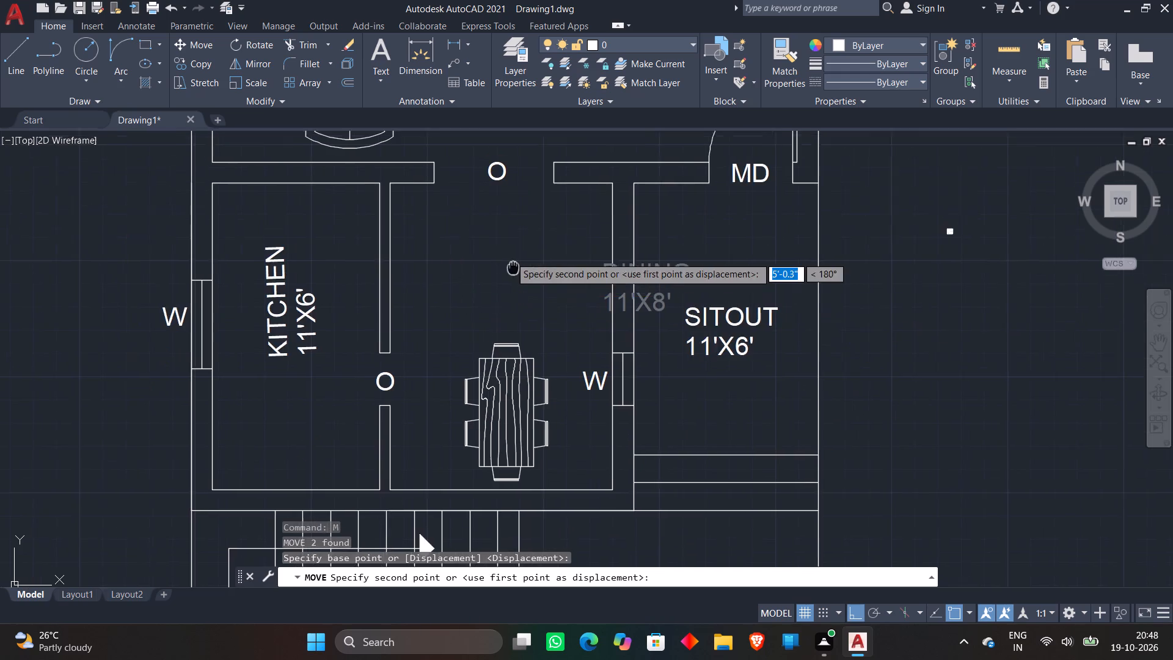
pyautogui.moveTo(514, 269); pyautogui.dragTo(530, 321, button='middle')
pyautogui.click(524, 311)
# Shift the 11'X8' text slightly east to centre it beneath the word DINING.
pyautogui.click(506, 354)
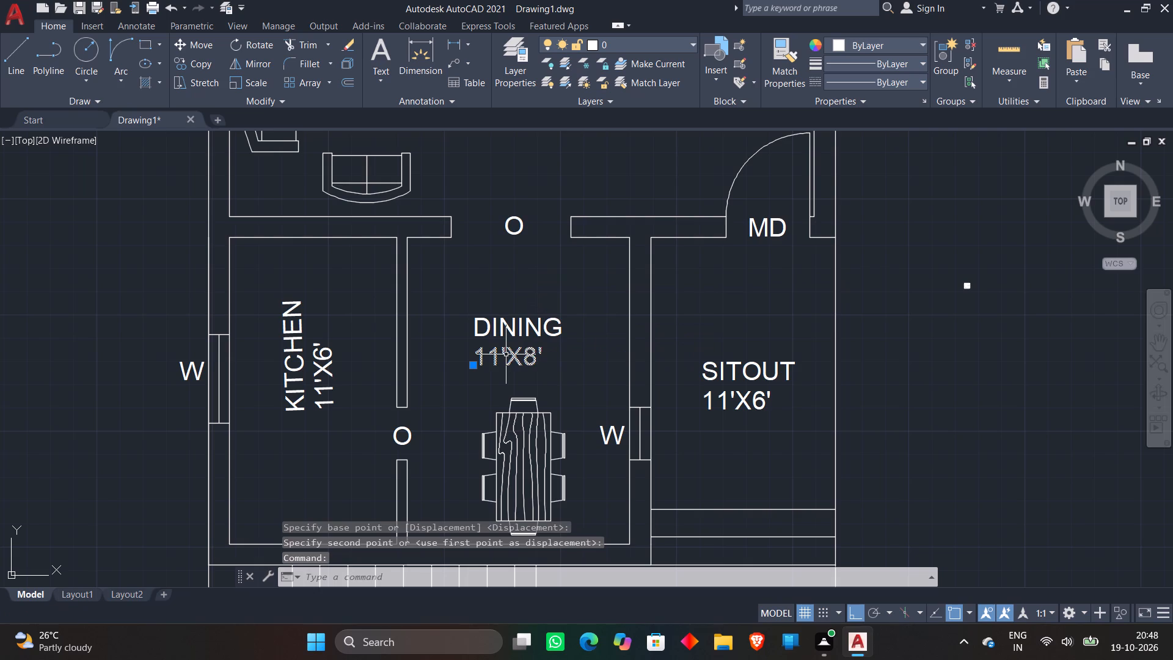
pyautogui.write('M')
pyautogui.press('space')
pyautogui.scroll(2, 506, 354)
pyautogui.click(506, 354)
pyautogui.click(519, 356)
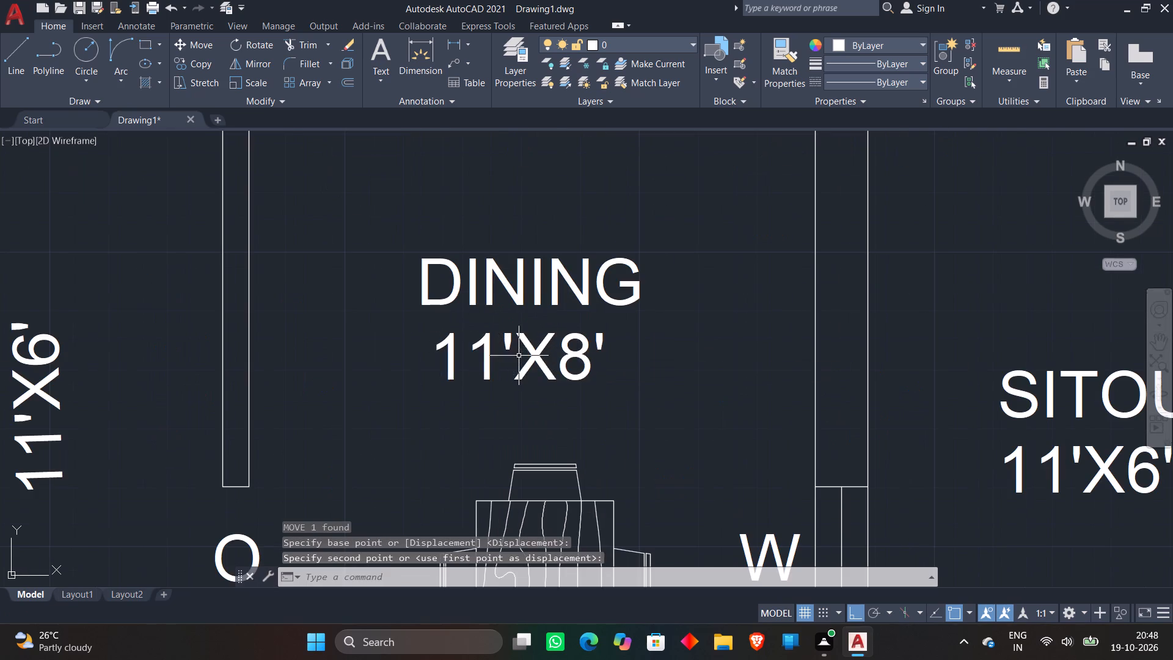
# Move the farther tiny block east of the plan next to the other tiny block beside the sitout.
pyautogui.scroll(-2, 637, 267)
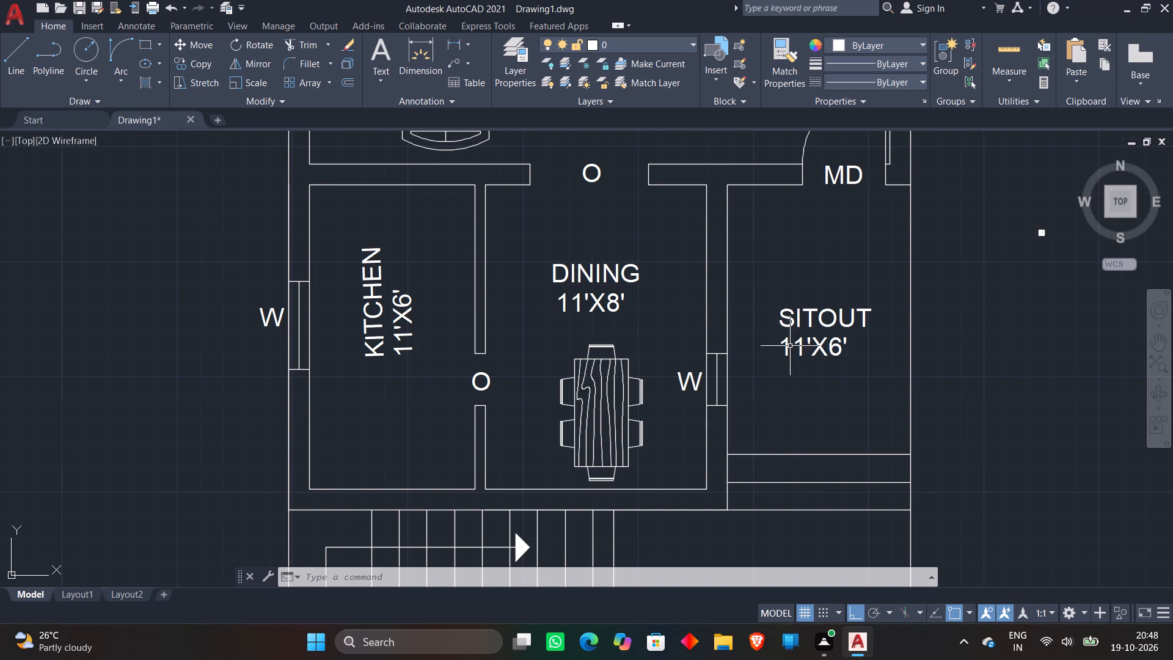
pyautogui.scroll(-2, 790, 346)
pyautogui.moveTo(988, 339); pyautogui.dragTo(924, 426, button='middle')
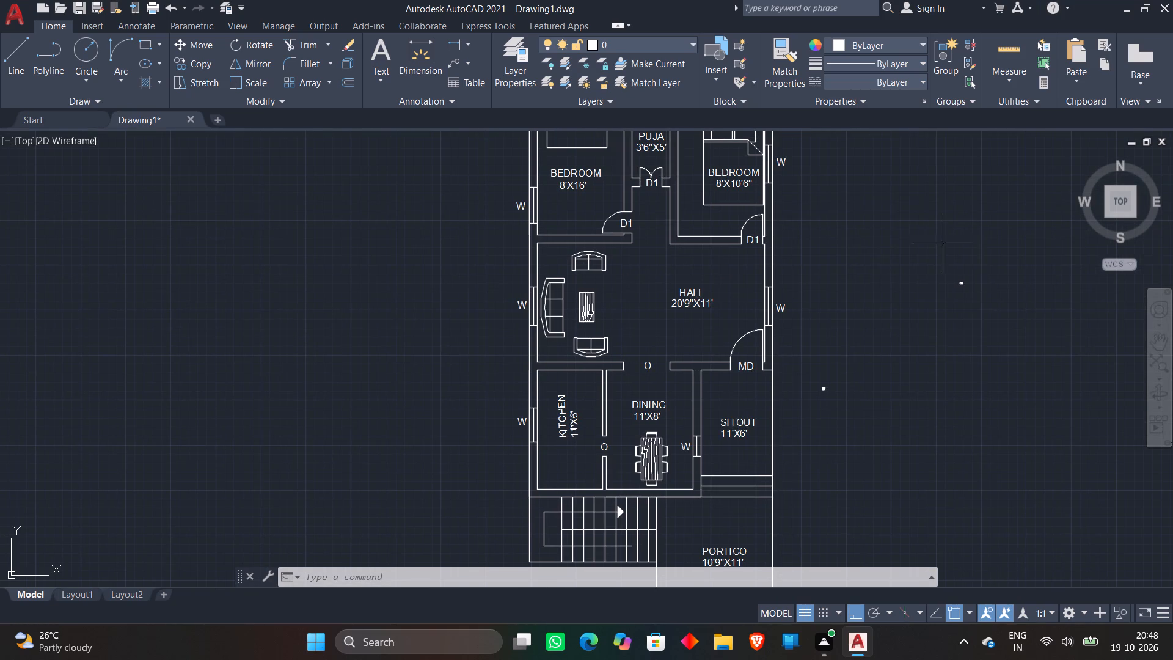
pyautogui.moveTo(940, 247); pyautogui.dragTo(942, 264)
pyautogui.click(1038, 383)
pyautogui.click(1034, 378)
pyautogui.press('m')
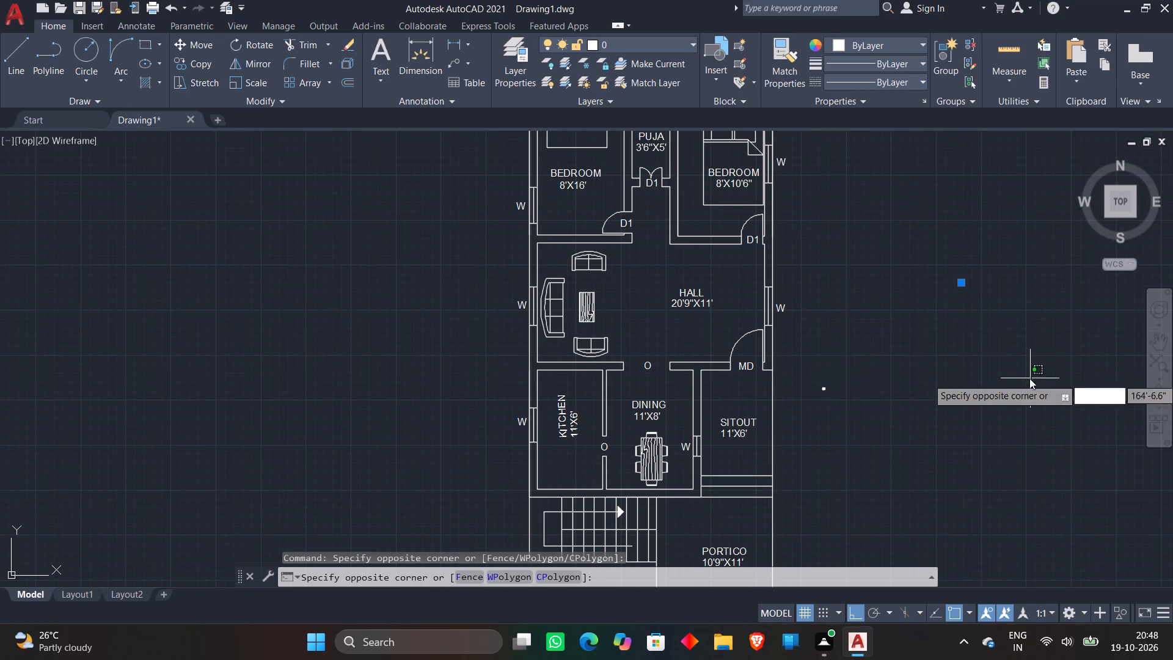
pyautogui.press('space')
pyautogui.click(965, 282)
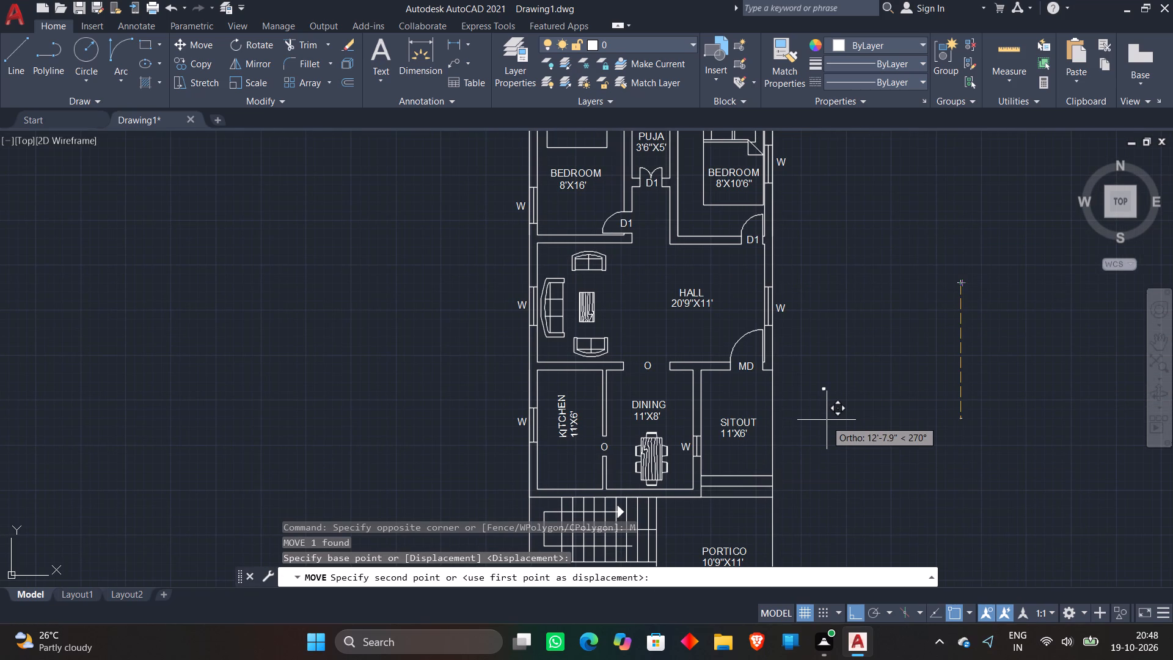
pyautogui.press('F8')
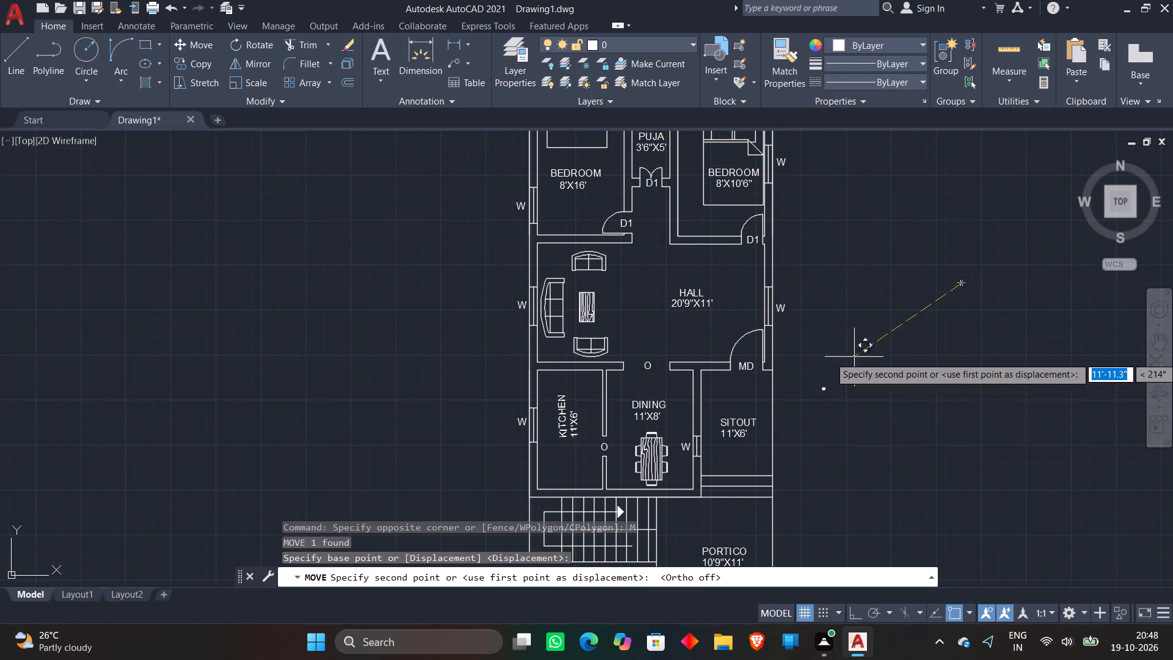
pyautogui.scroll(3, 854, 357)
pyautogui.click(698, 415)
# Offset the inner line of the kitchen's west wall 2' into the kitchen to form the counter edge.
pyautogui.scroll(-4, 832, 372)
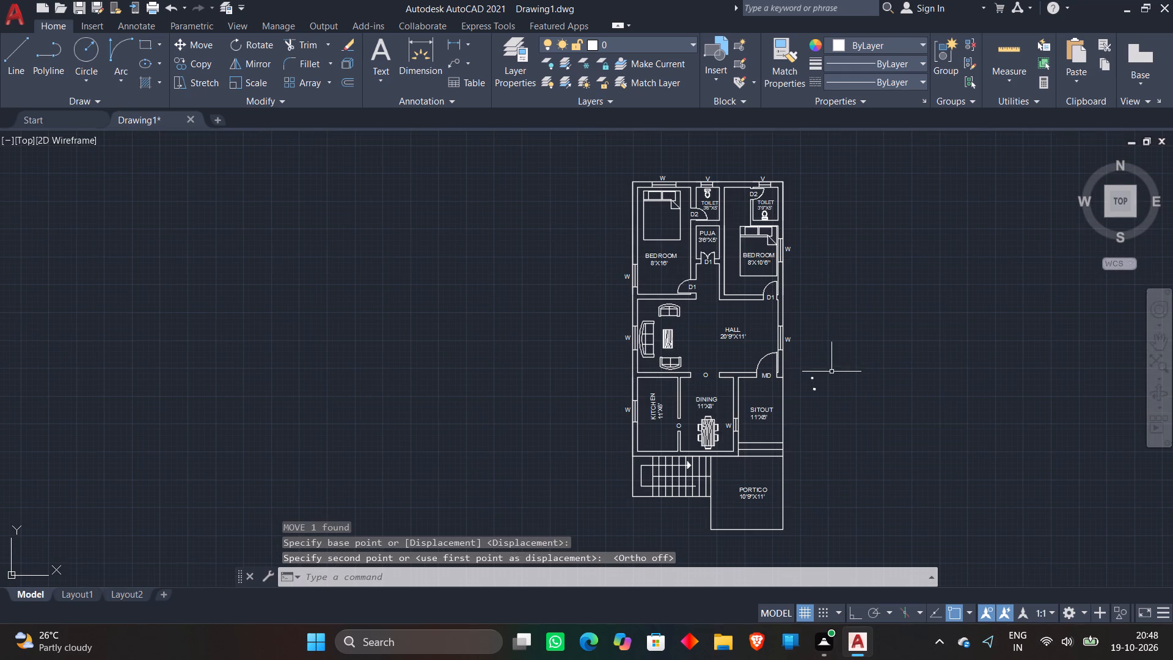
pyautogui.scroll(3, 669, 410)
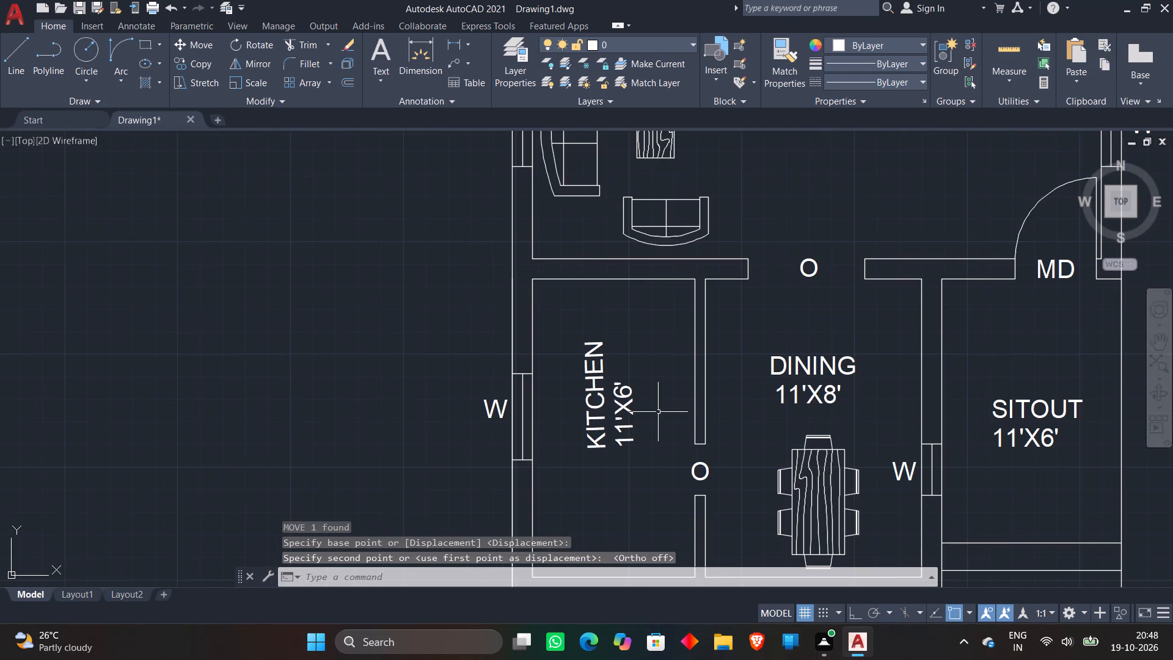
pyautogui.press('o')
pyautogui.press('Return')
pyautogui.write("2'")
pyautogui.press('Return')
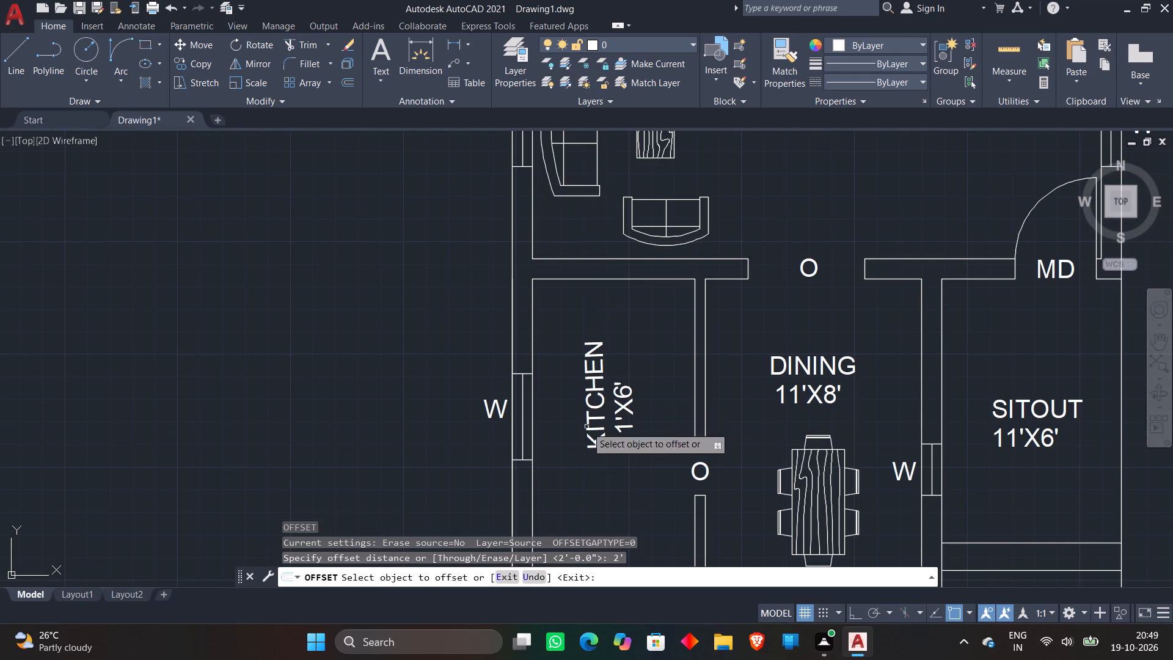
pyautogui.click(532, 482)
pyautogui.click(608, 472)
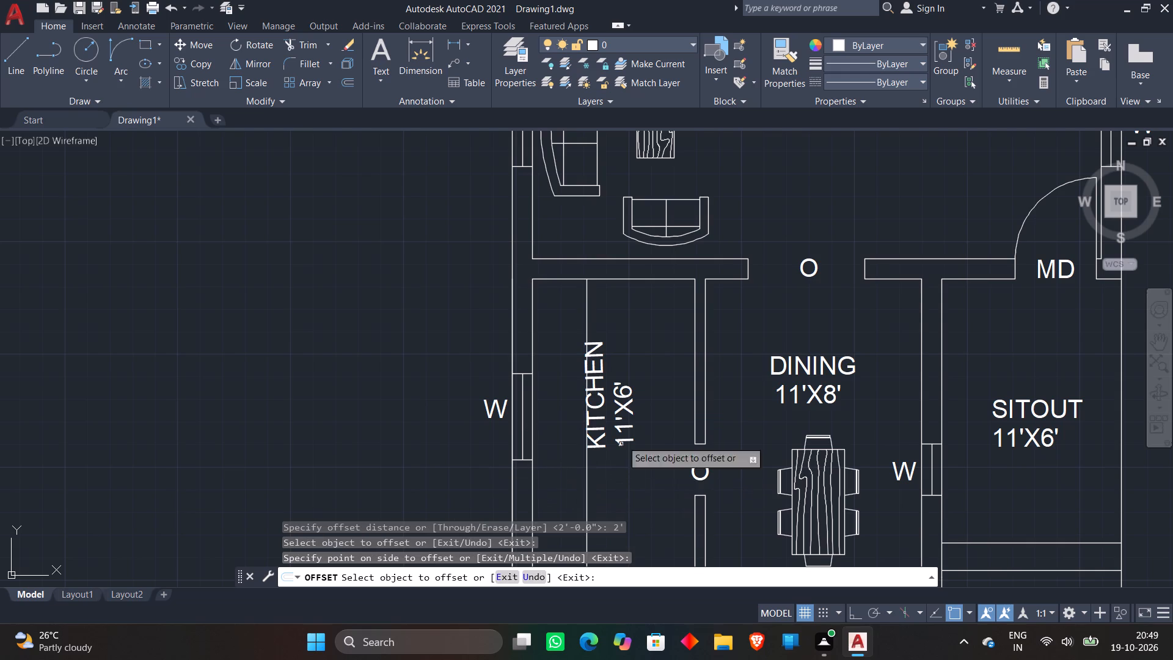
pyautogui.scroll(-1, 641, 405)
pyautogui.scroll(2, 630, 408)
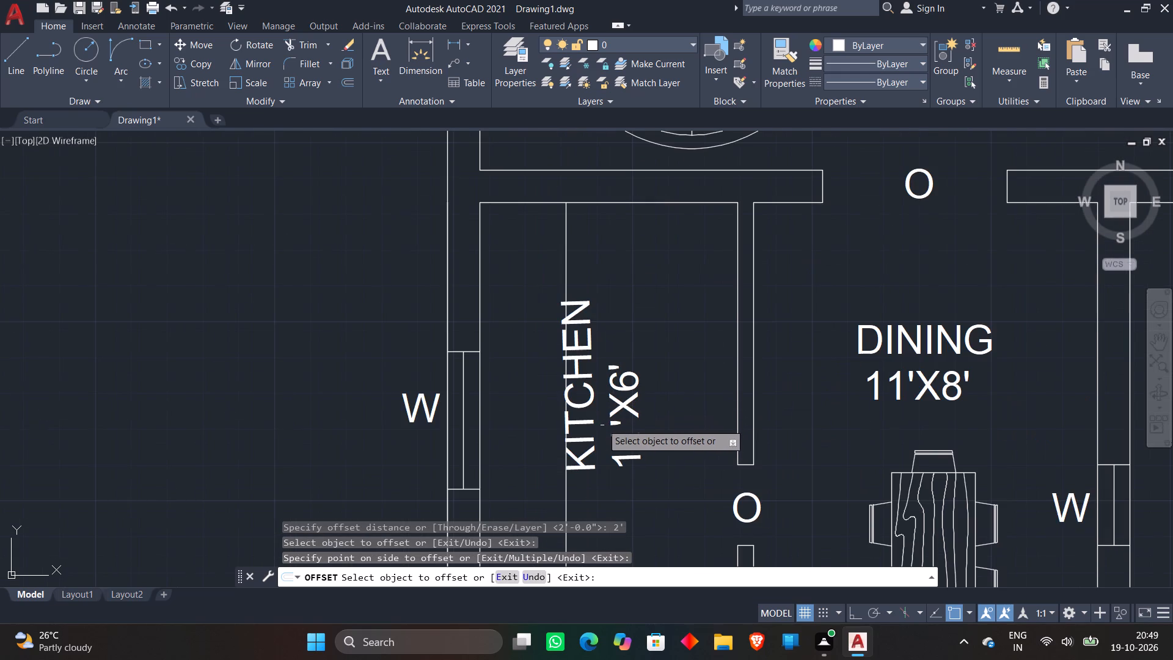
pyautogui.press('Escape')
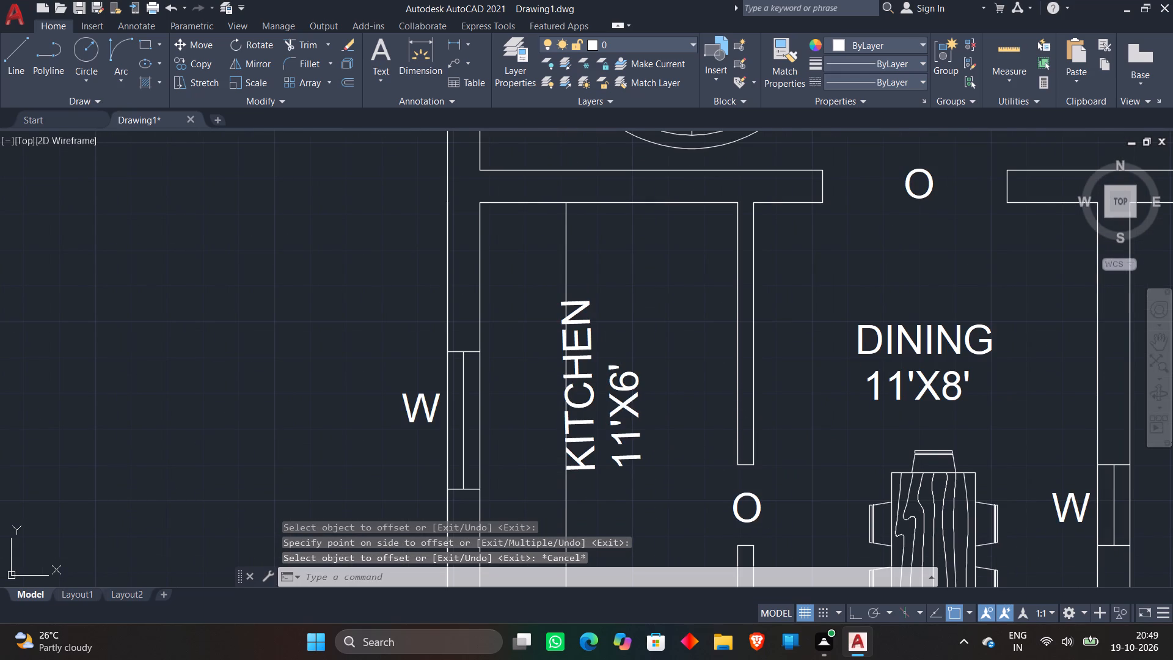
# Move the 11'X6' and KITCHEN texts east, clear of the counter line, keeping them side by side.
pyautogui.click(632, 436)
pyautogui.press('m')
pyautogui.press('space')
pyautogui.click(626, 438)
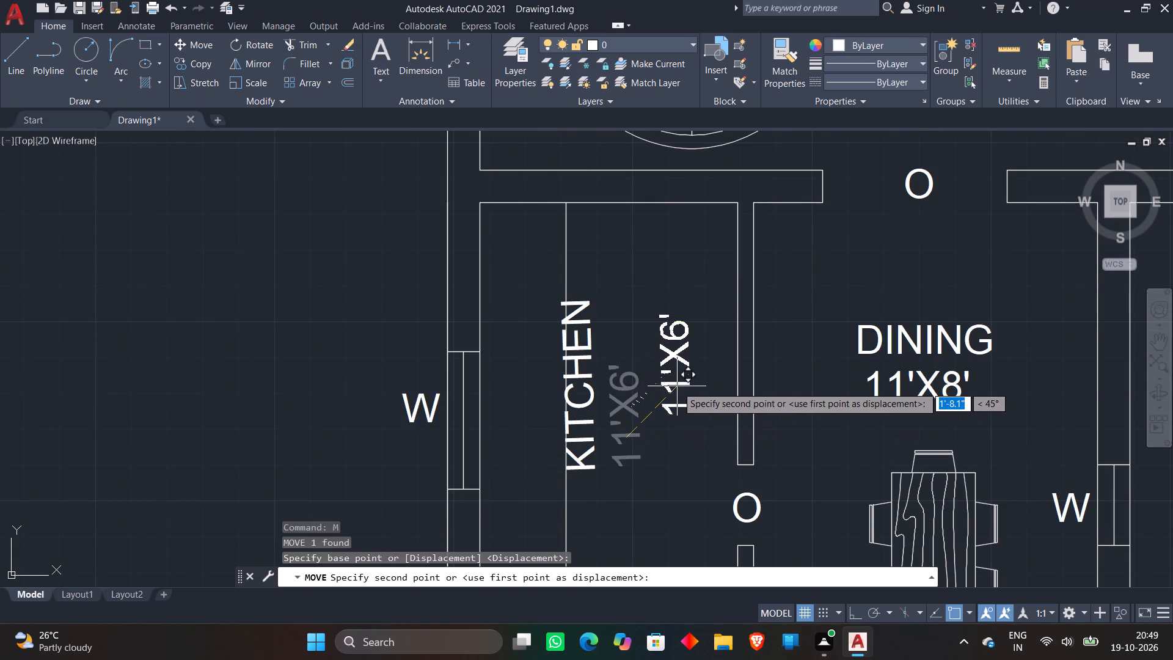
pyautogui.click(677, 391)
pyautogui.click(581, 452)
pyautogui.write('M')
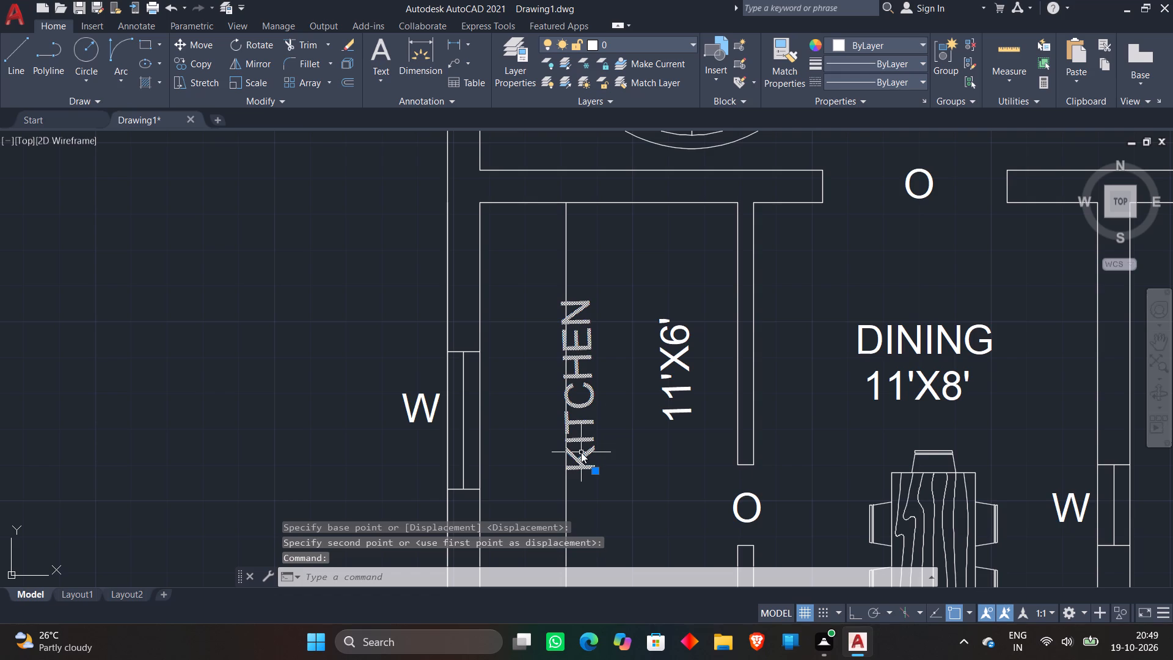
pyautogui.press('space')
pyautogui.click(581, 452)
pyautogui.click(637, 439)
# Rotate the upper tiny sink block east of the plan freehand, roughly a quarter turn counterclockwise.
pyautogui.scroll(-2, 692, 405)
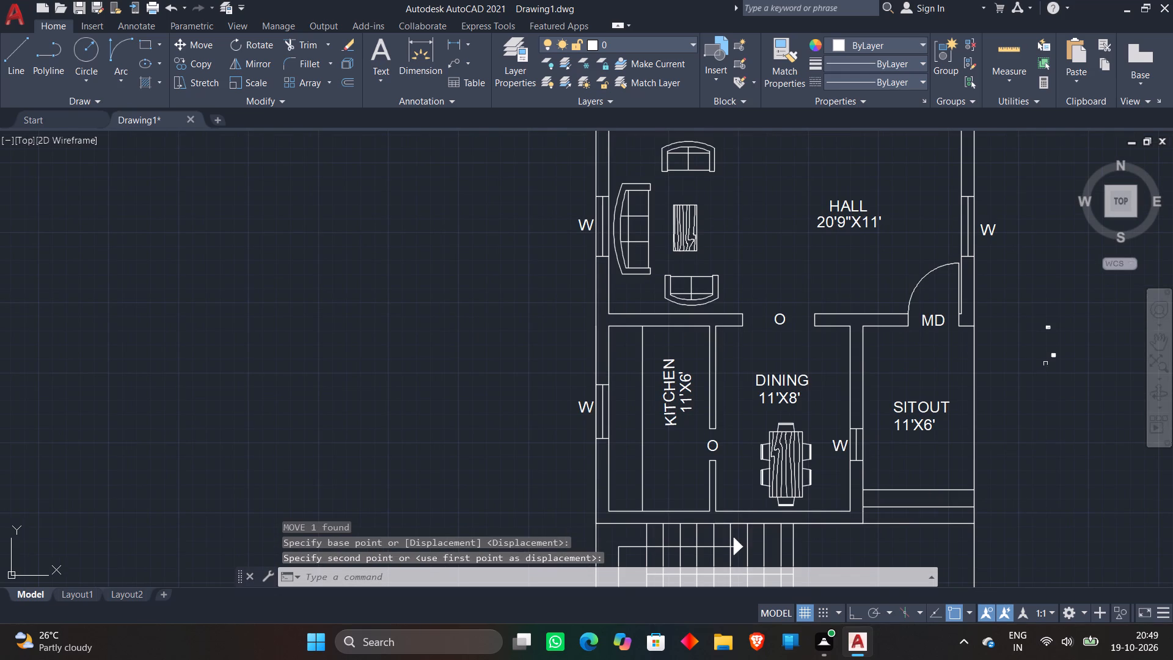
pyautogui.click(1031, 301)
pyautogui.click(1066, 329)
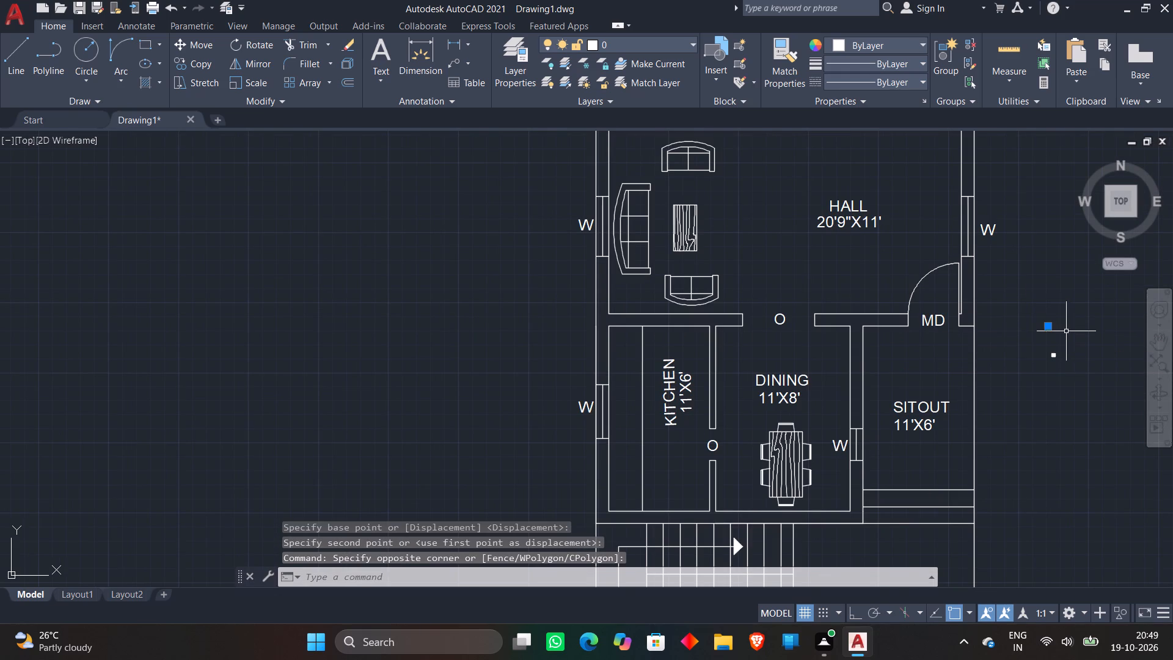
pyautogui.scroll(4, 1062, 327)
pyautogui.scroll(3, 996, 350)
pyautogui.rightClick(993, 351)
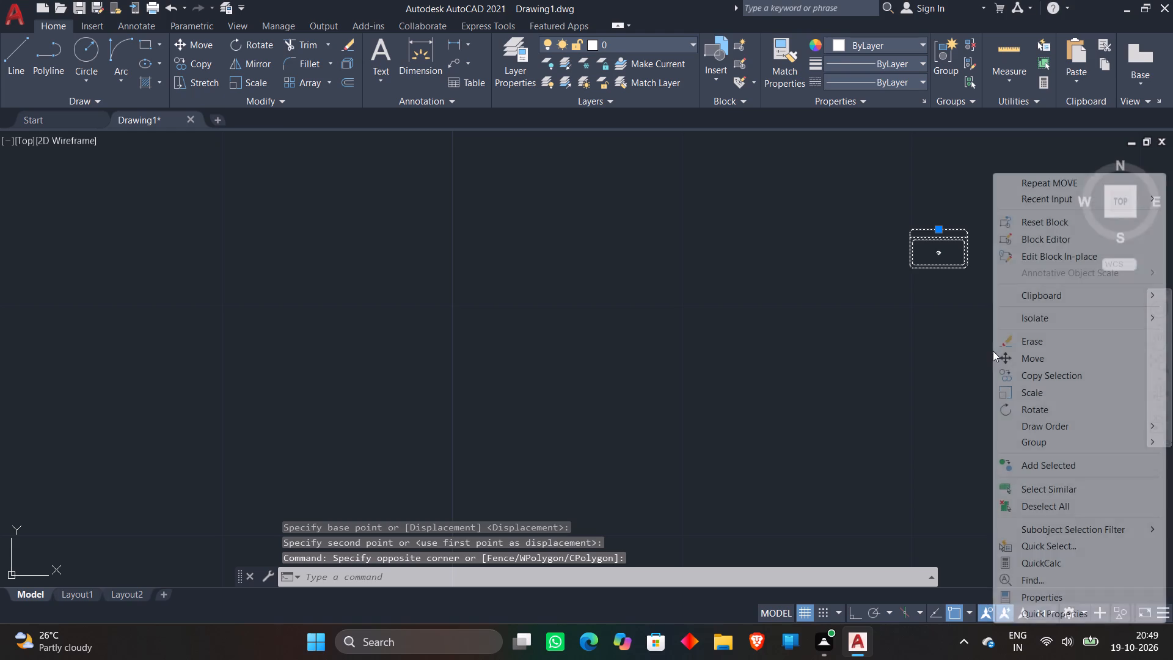
pyautogui.click(1024, 406)
pyautogui.click(979, 318)
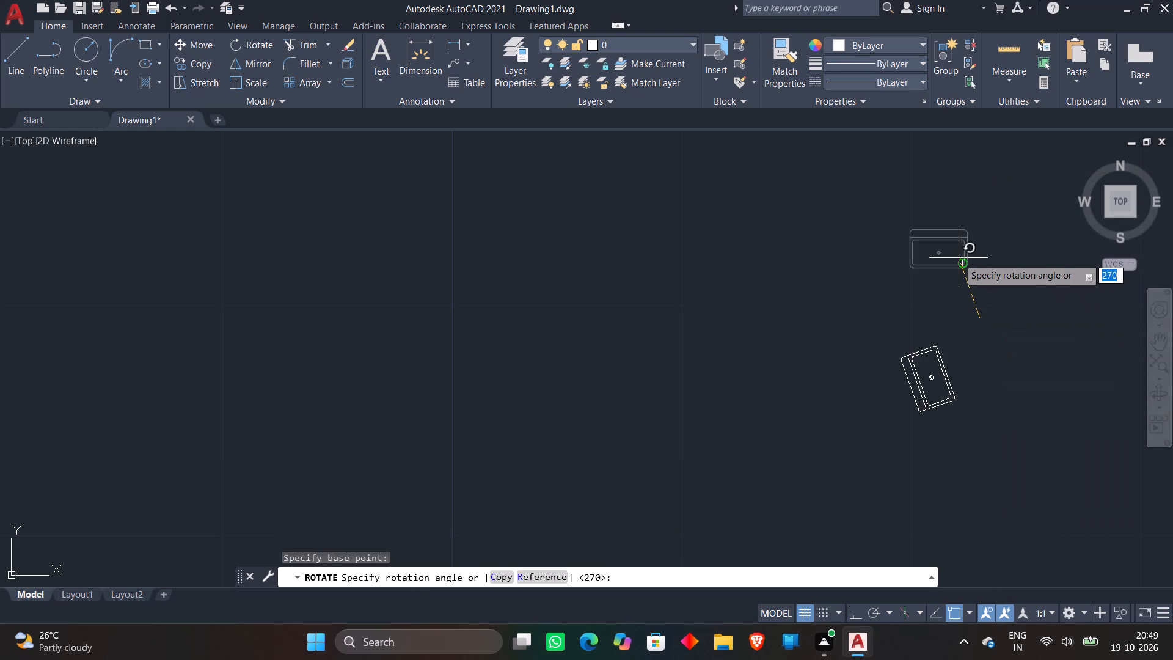
pyautogui.press('F8')
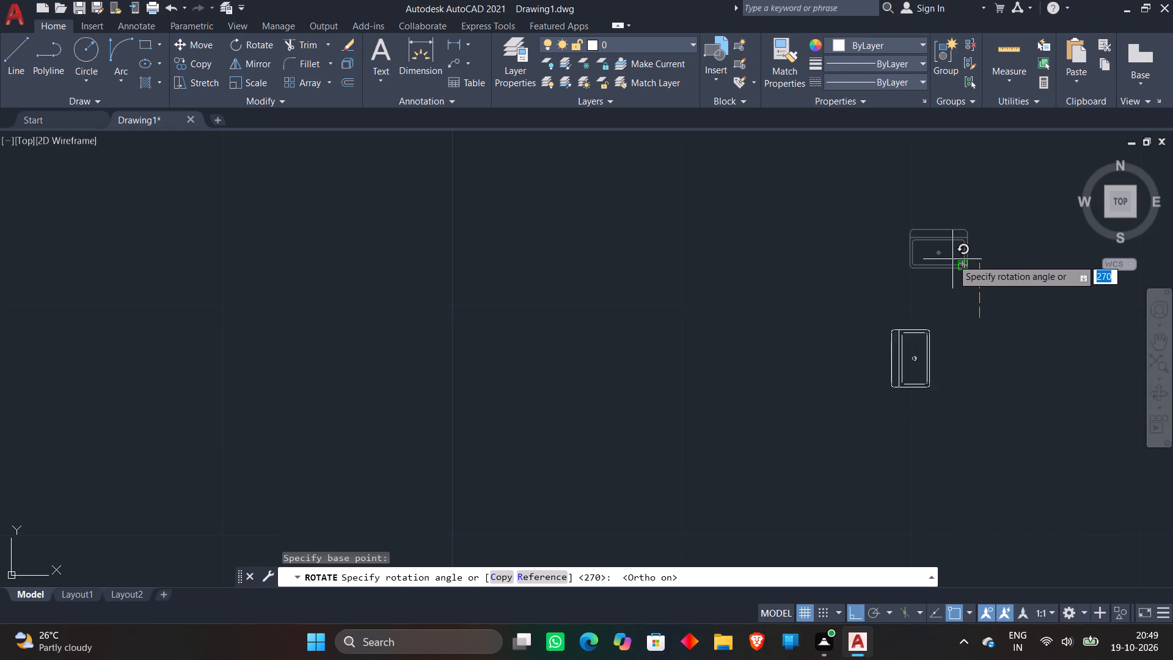
pyautogui.click(965, 246)
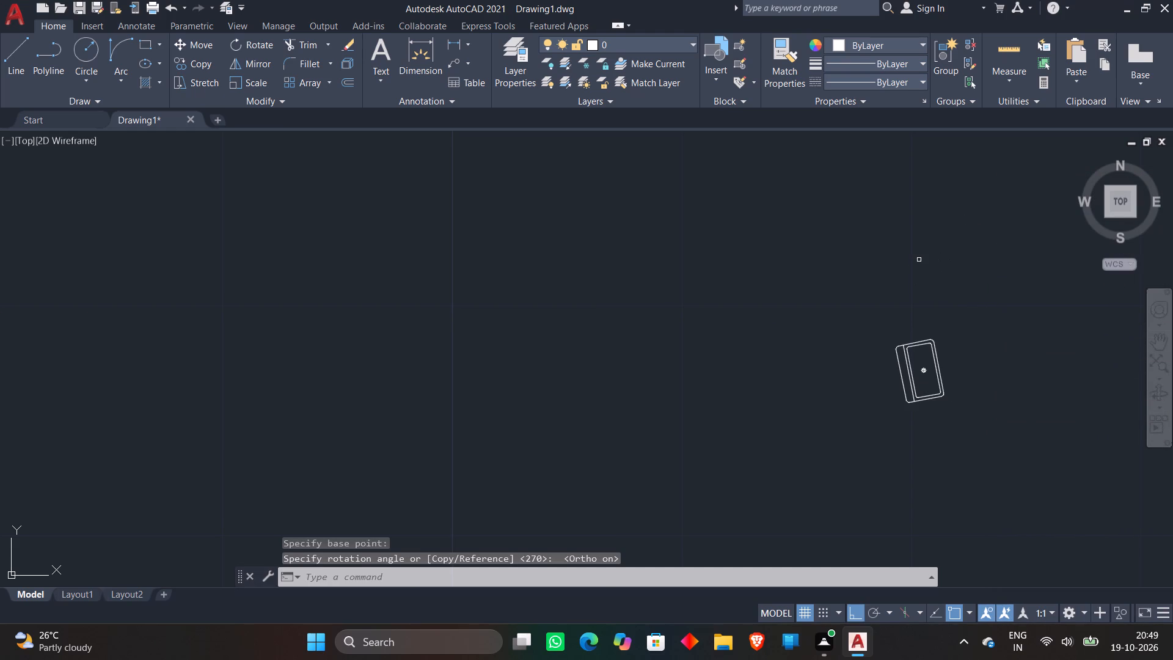
# Undo the freehand sink rotation and rotate the upper sink block exactly 90° counterclockwise instead.
pyautogui.hotkey('ctrl', 'z')
pyautogui.click(857, 203)
pyautogui.click(1048, 309)
pyautogui.rightClick(969, 309)
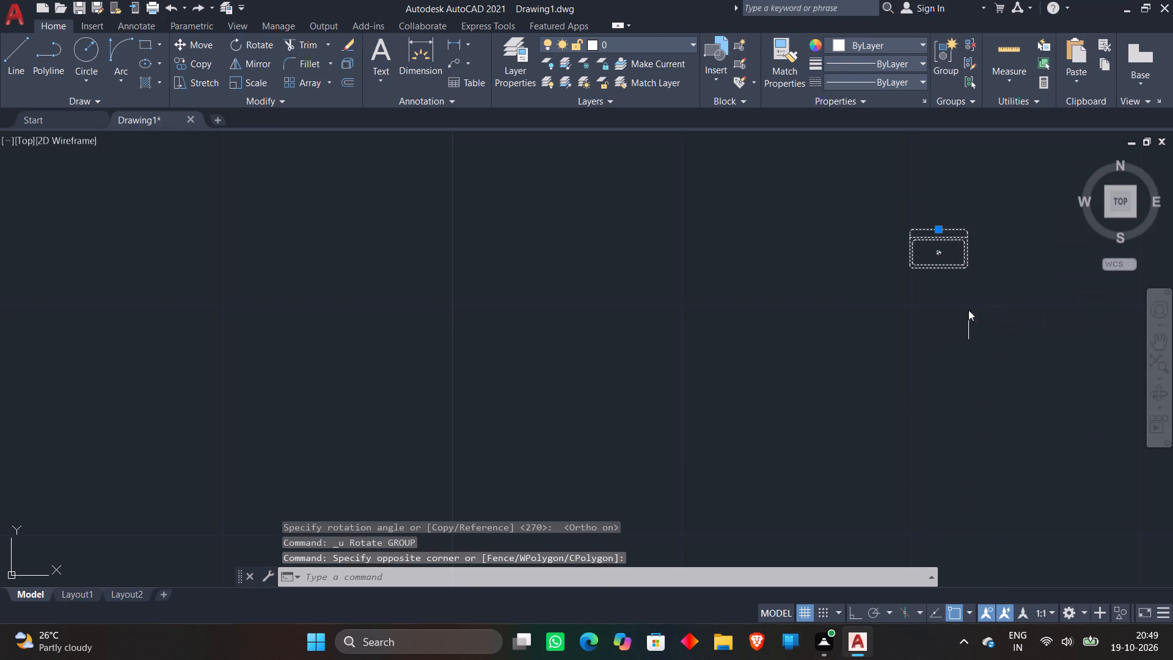
pyautogui.click(996, 411)
pyautogui.click(979, 345)
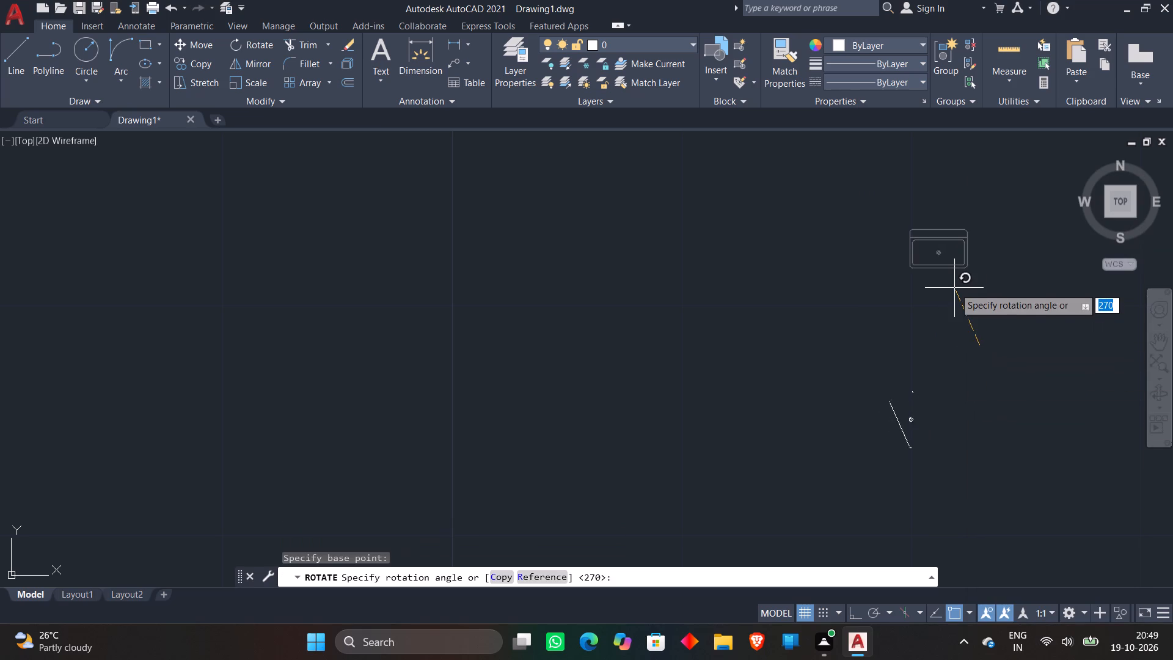
pyautogui.press('F8')
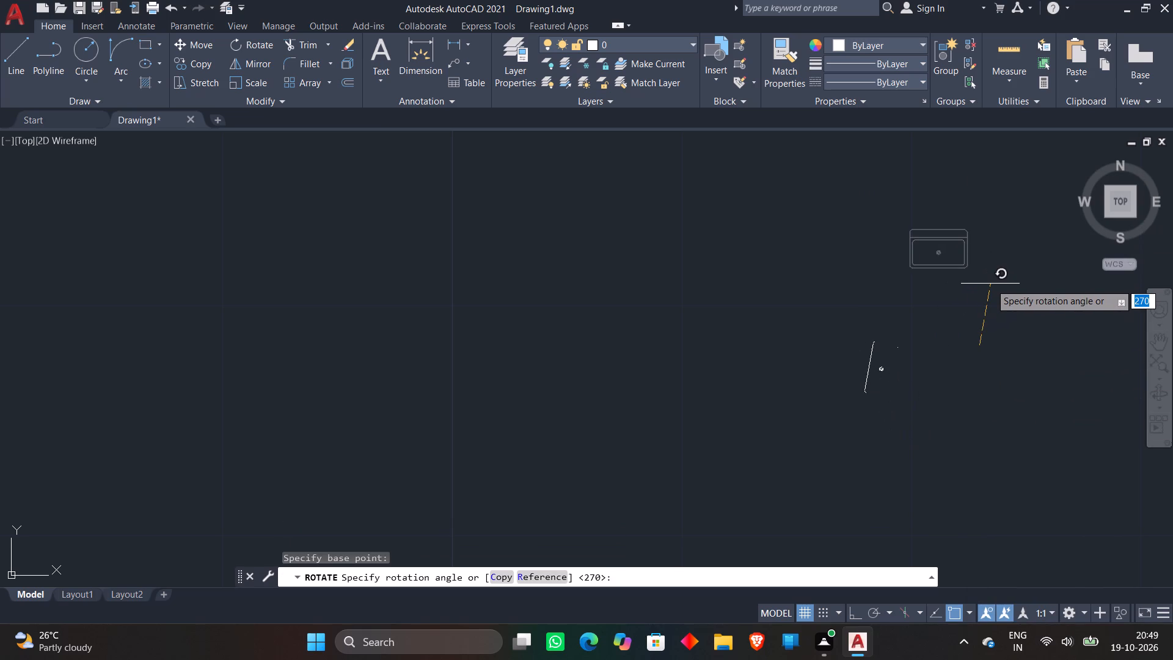
pyautogui.click(990, 284)
# Move the rotated sink block from east of the plan to the south end of the kitchen counter strip.
pyautogui.click(743, 288)
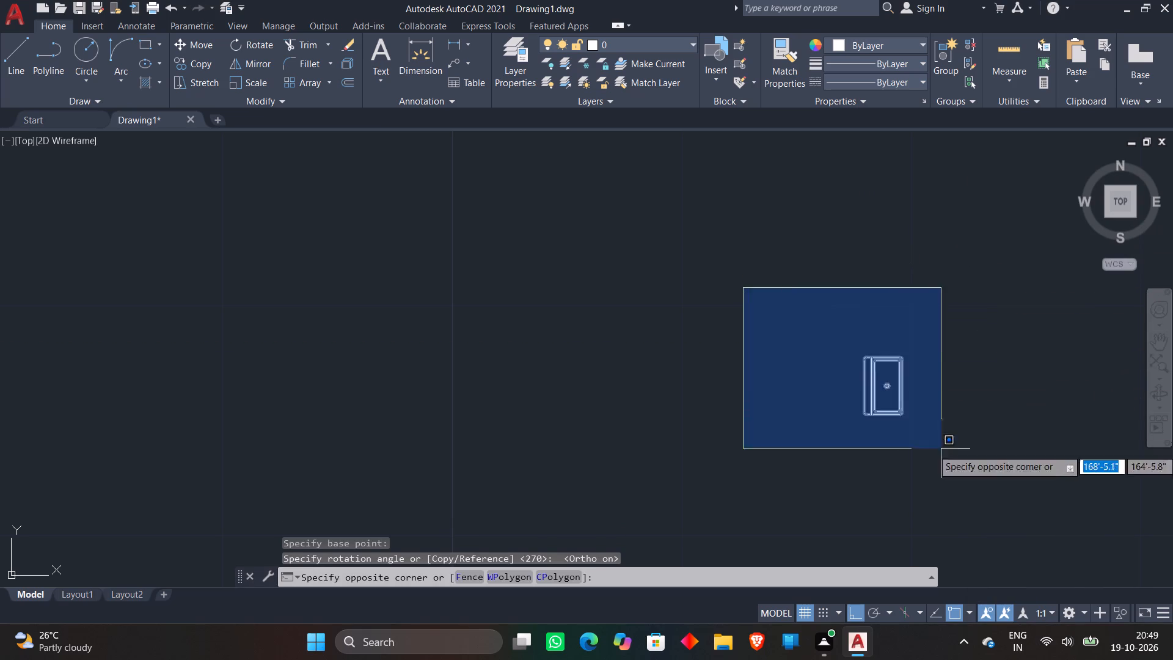
pyautogui.click(942, 450)
pyautogui.press('m')
pyautogui.press('space')
pyautogui.click(890, 376)
pyautogui.scroll(-3, 718, 430)
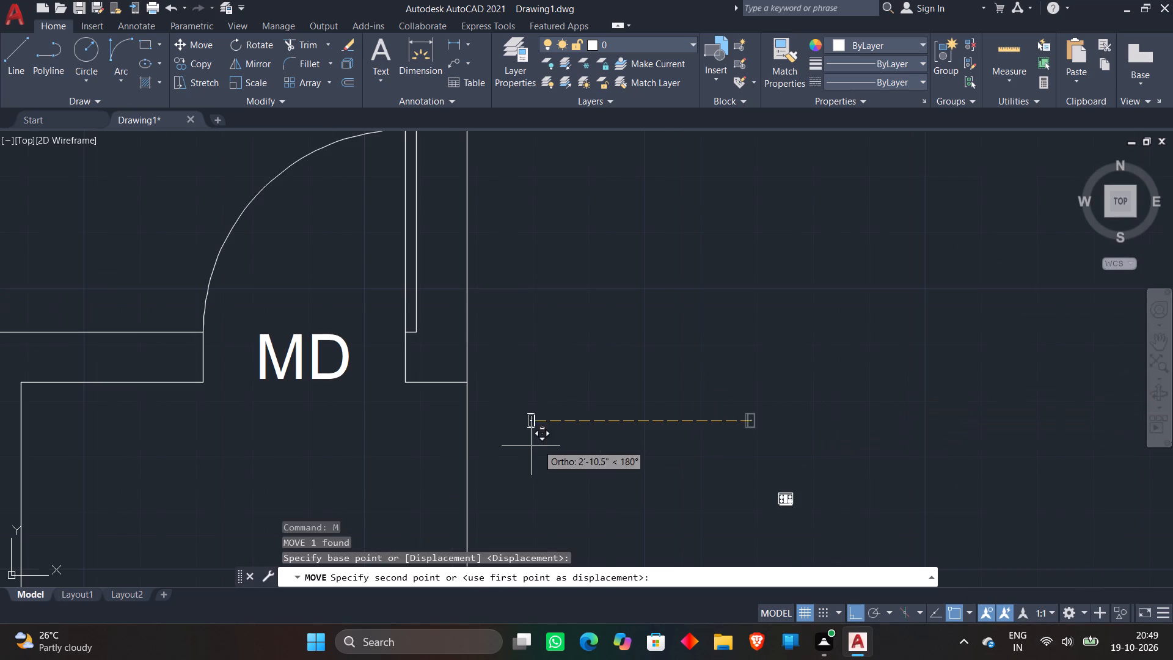
pyautogui.press('F8')
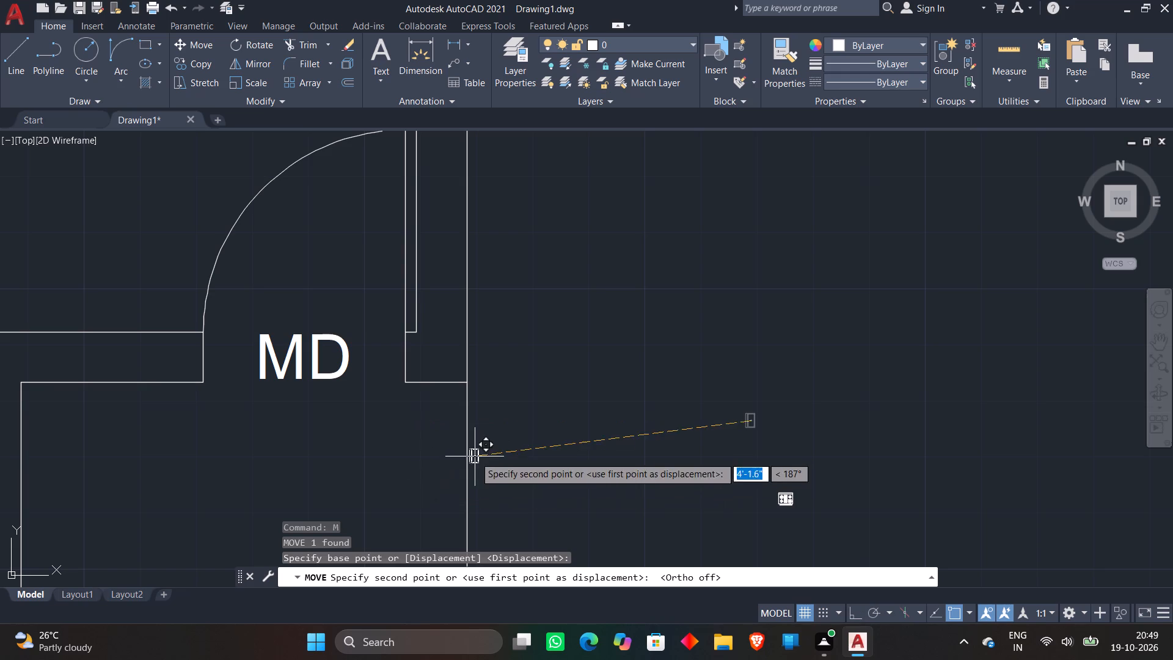
pyautogui.moveTo(487, 451); pyautogui.dragTo(980, 284, button='middle')
pyautogui.moveTo(578, 417); pyautogui.dragTo(1029, 299, button='middle')
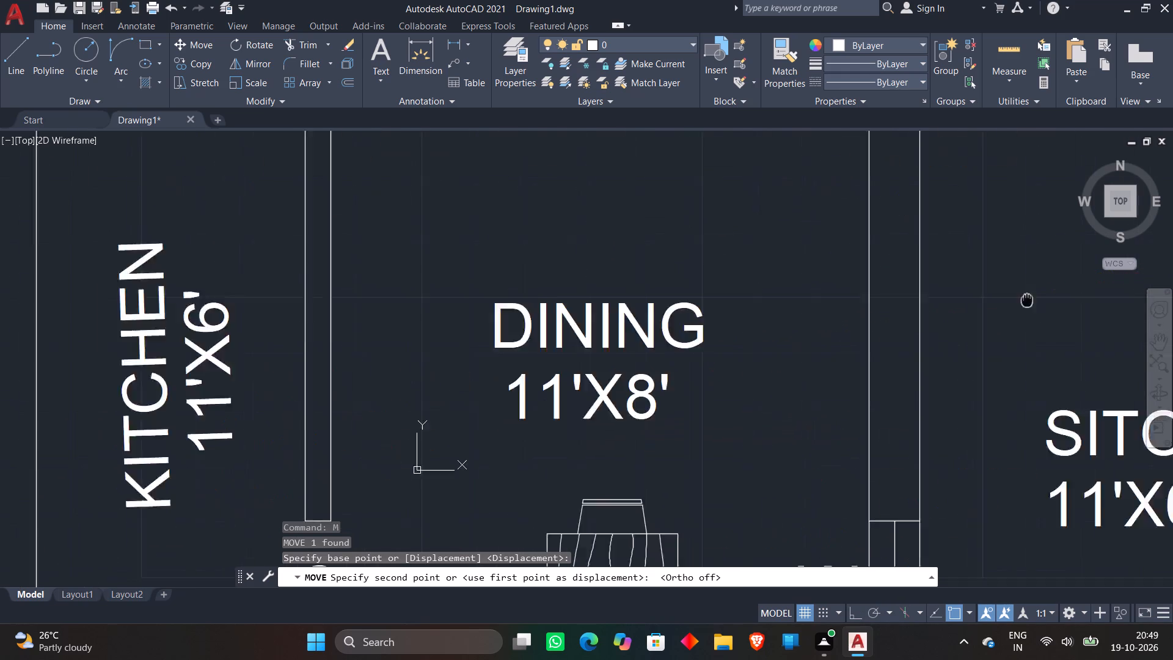
pyautogui.moveTo(1029, 299); pyautogui.dragTo(1034, 297, button='middle')
pyautogui.moveTo(416, 449); pyautogui.dragTo(901, 323, button='middle')
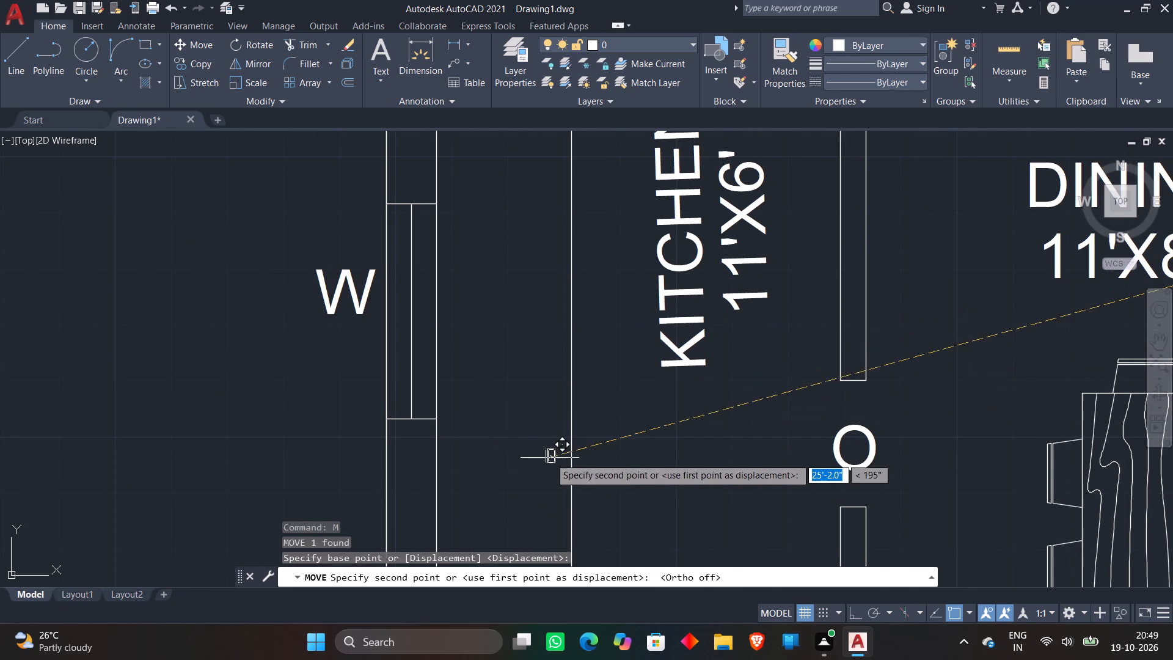
pyautogui.moveTo(534, 470); pyautogui.dragTo(593, 301, button='middle')
pyautogui.scroll(-2, 593, 302)
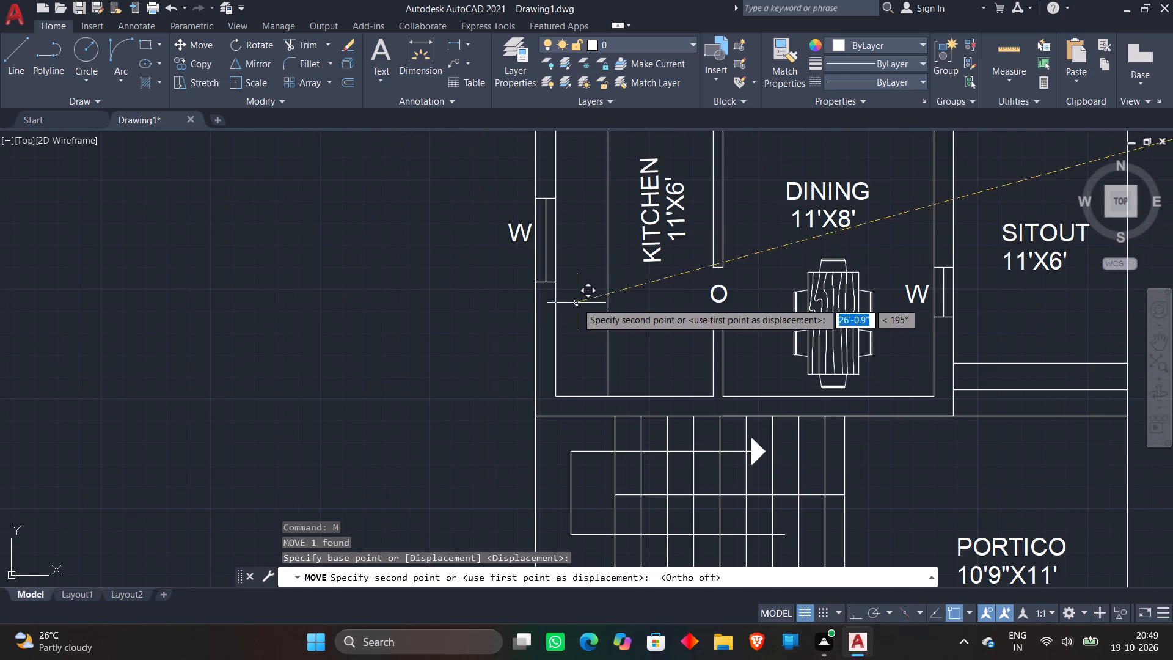
pyautogui.scroll(3, 566, 359)
pyautogui.click(600, 349)
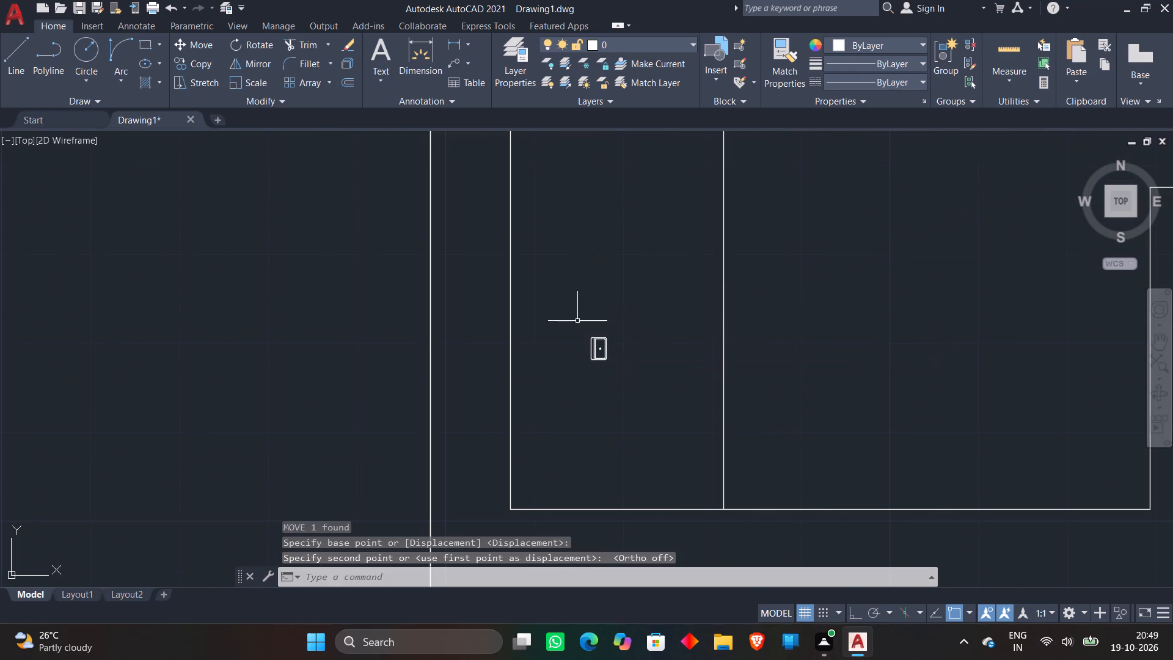
# Scale the tiny sink block up freehand by a factor of about 12.7 to suit the counter's width.
pyautogui.click(577, 321)
pyautogui.click(626, 405)
pyautogui.rightClick(664, 296)
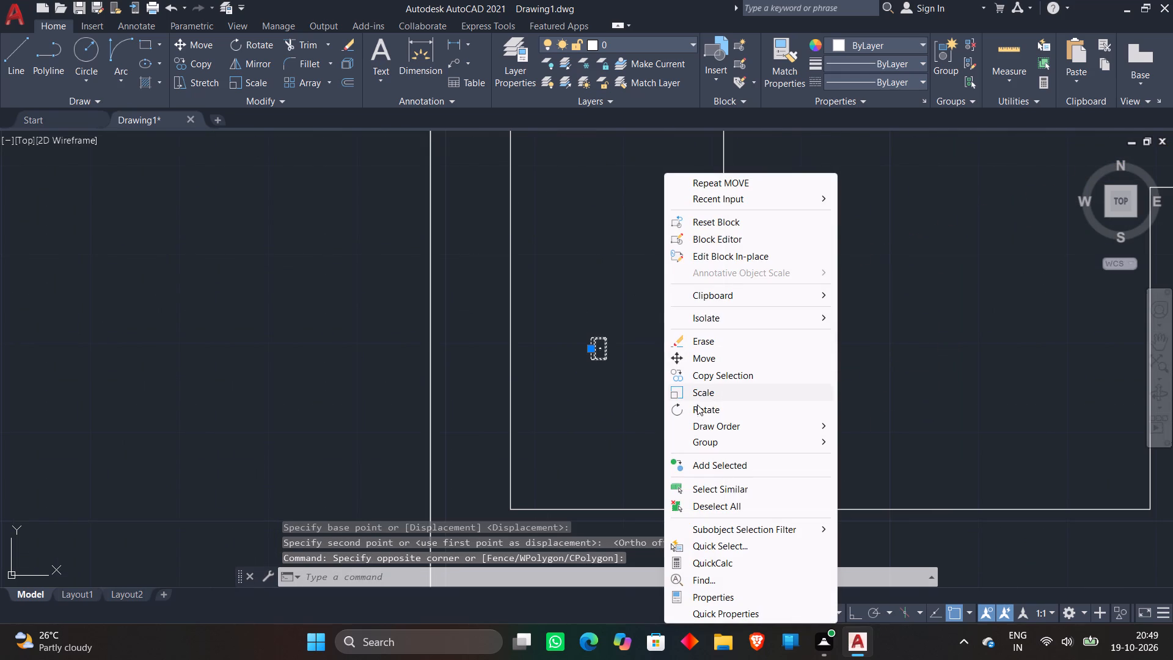
pyautogui.click(696, 388)
pyautogui.click(601, 328)
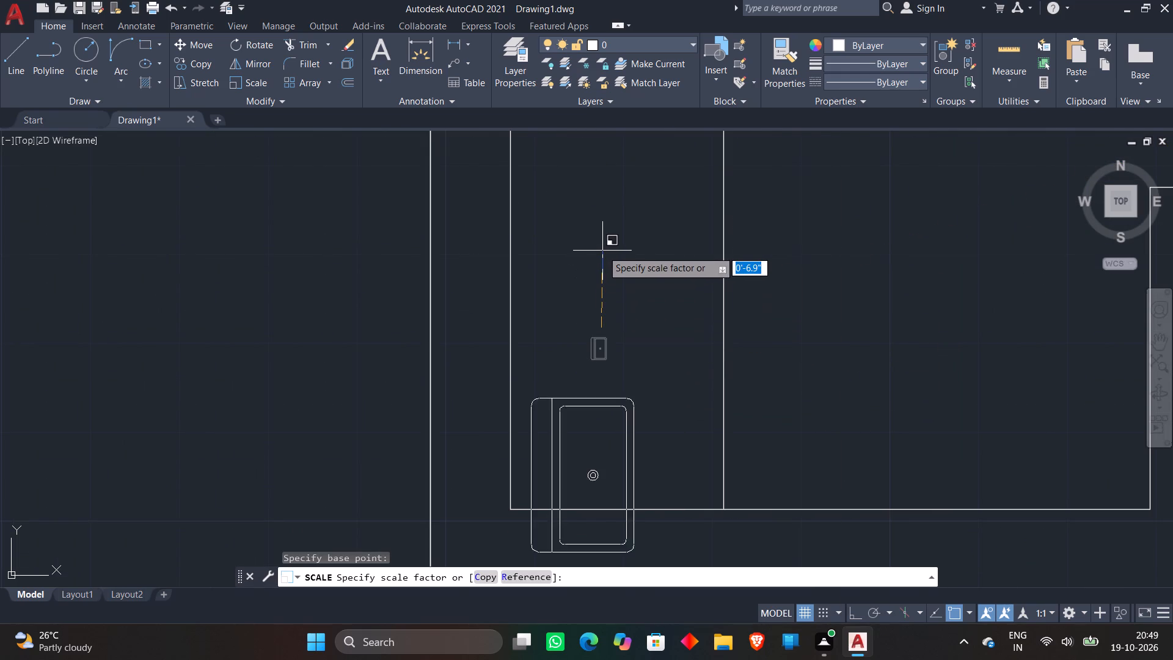
pyautogui.click(652, 196)
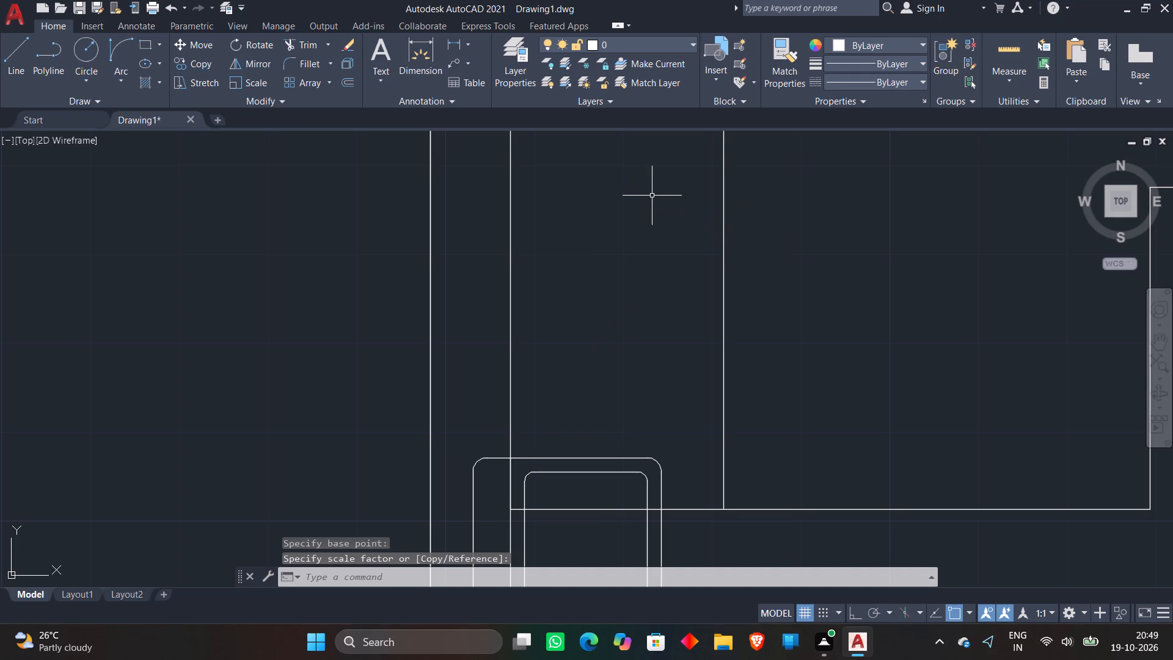
# Move the enlarged sink inside the counter strip, into the kitchen's southwest corner.
pyautogui.click(592, 456)
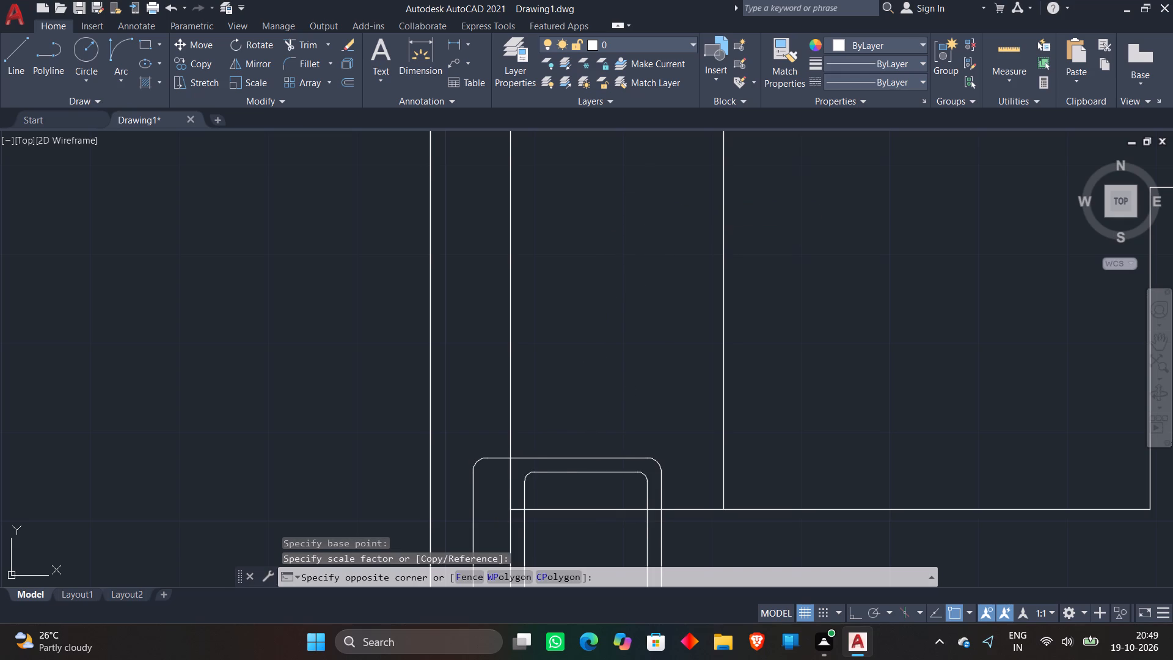
pyautogui.click(591, 460)
pyautogui.press('m')
pyautogui.press('space')
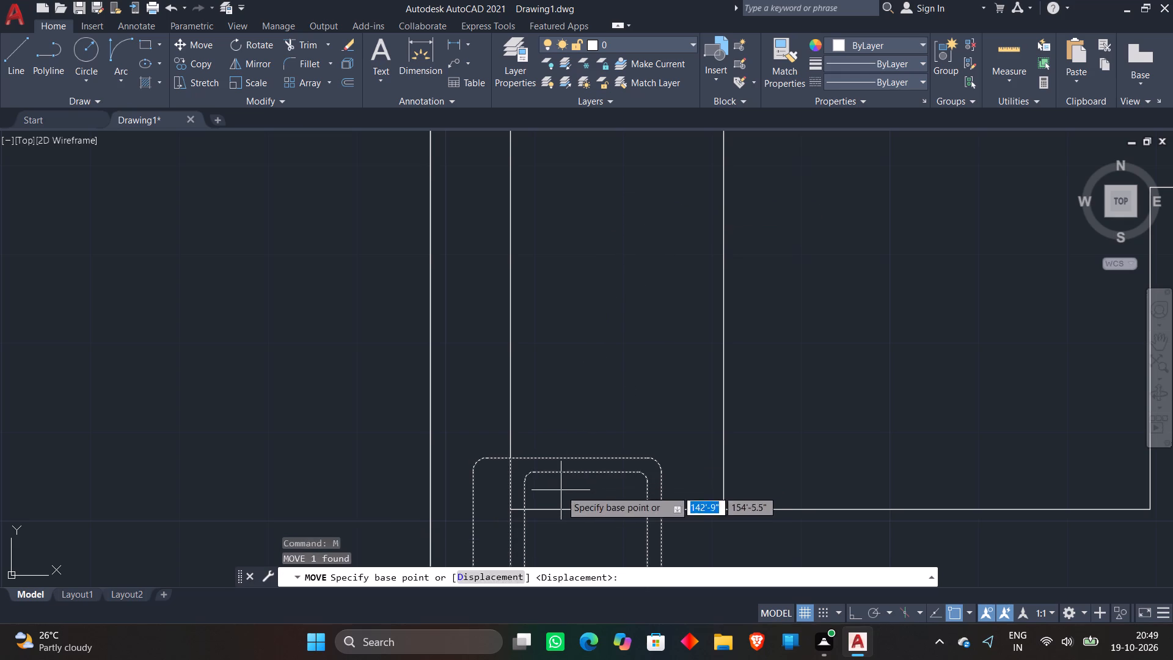
pyautogui.click(561, 492)
pyautogui.scroll(-2, 624, 269)
pyautogui.scroll(2, 623, 243)
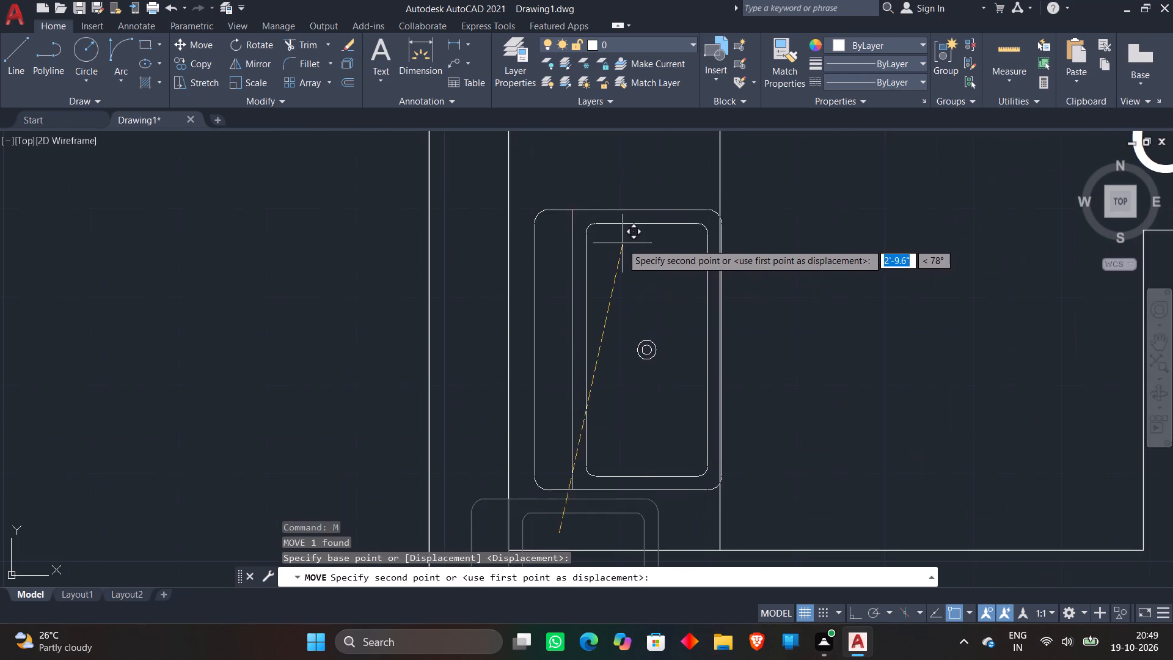
pyautogui.moveTo(605, 277); pyautogui.dragTo(649, 159, button='middle')
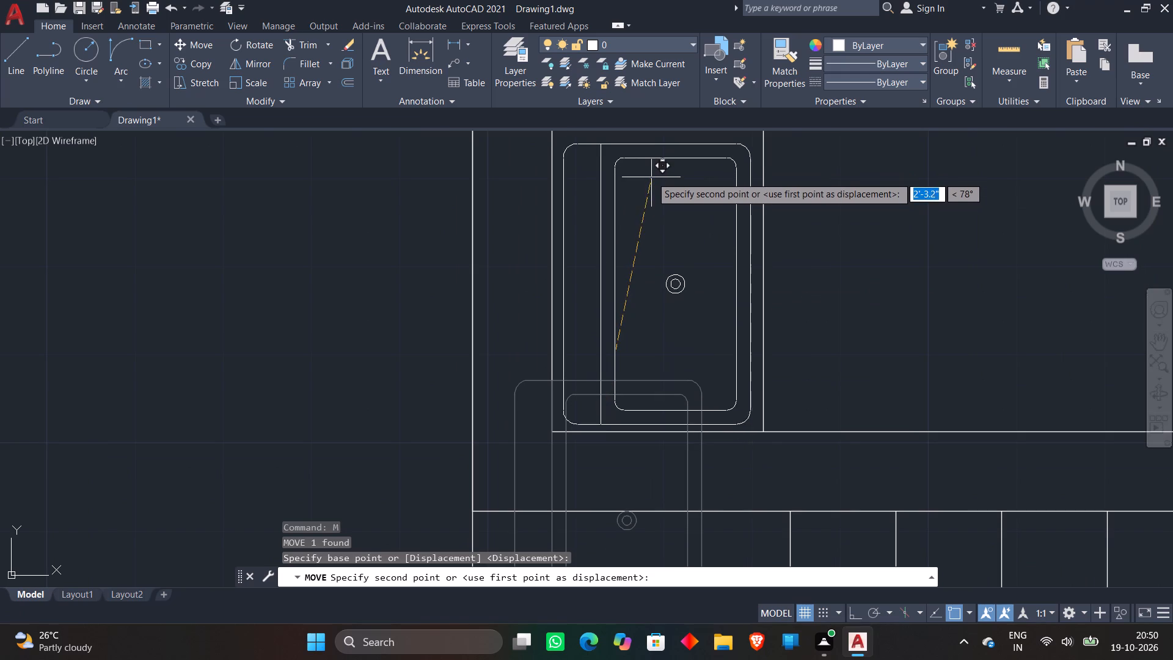
pyautogui.click(651, 165)
# Move the tiny stove block from beside the sitout onto the kitchen counter strip, next to the west window.
pyautogui.scroll(-2, 841, 224)
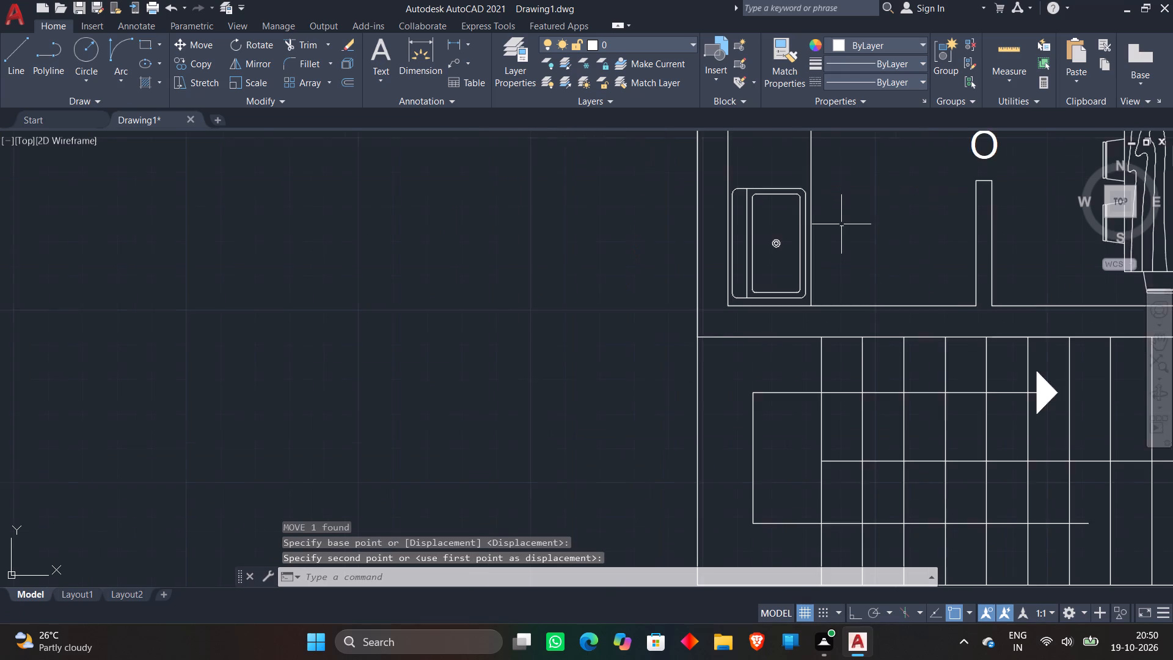
pyautogui.scroll(-2, 841, 224)
pyautogui.moveTo(841, 225); pyautogui.dragTo(559, 369, button='middle')
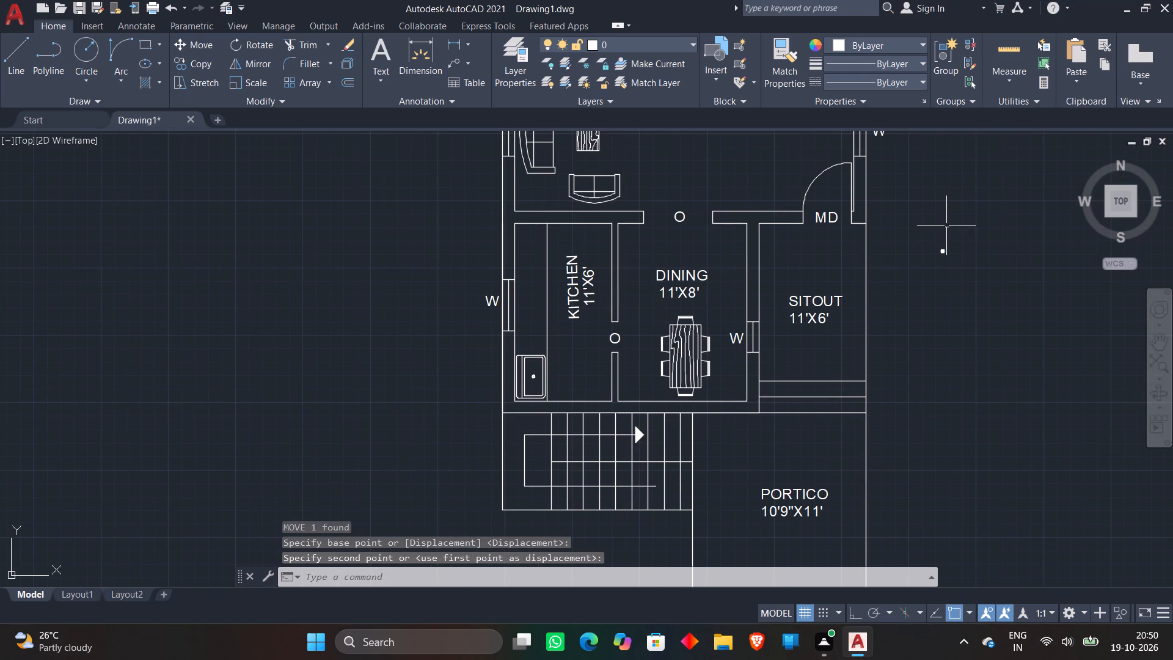
pyautogui.click(938, 237)
pyautogui.click(962, 280)
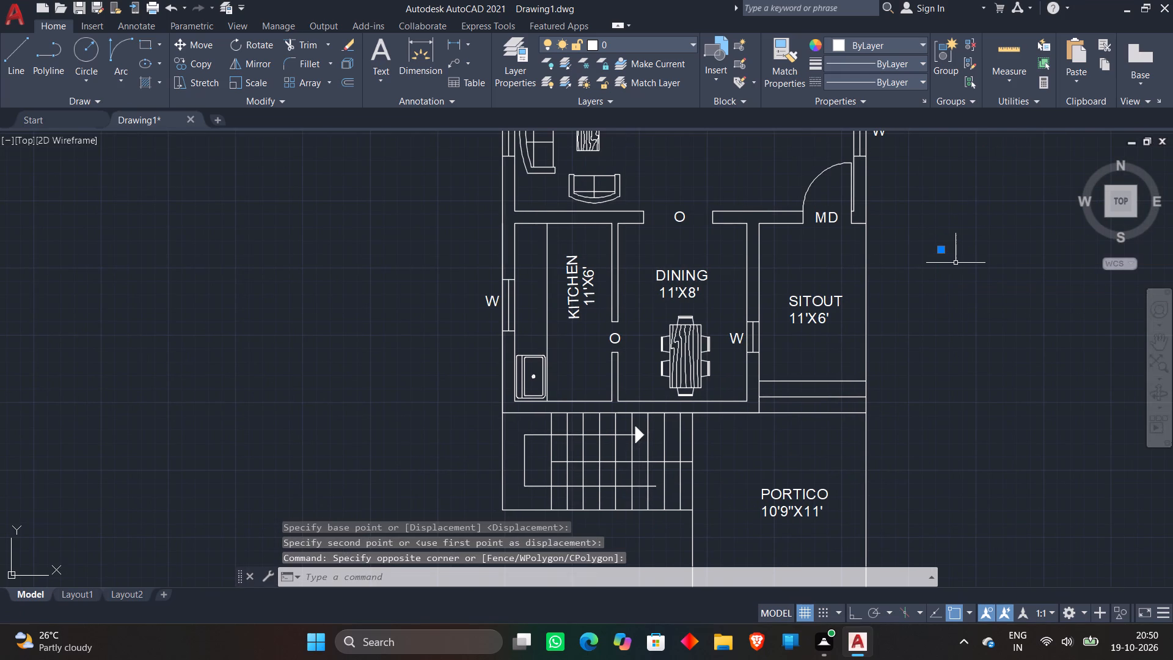
pyautogui.press('m')
pyautogui.press('space')
pyautogui.click(941, 254)
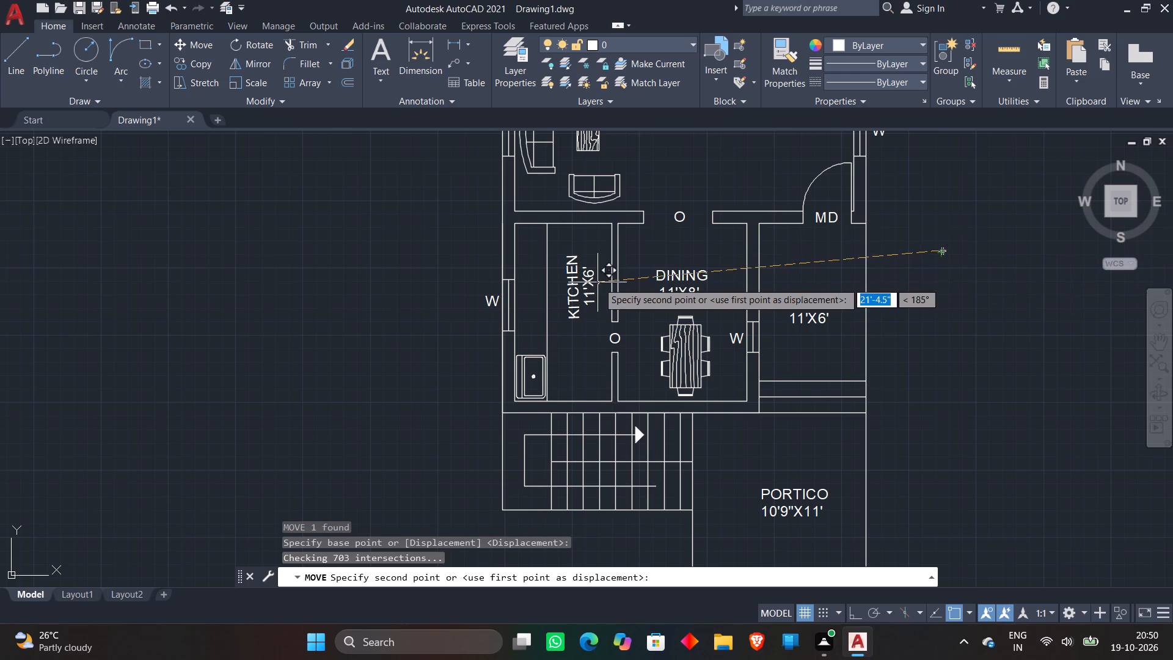
pyautogui.scroll(1, 472, 307)
pyautogui.scroll(3, 547, 293)
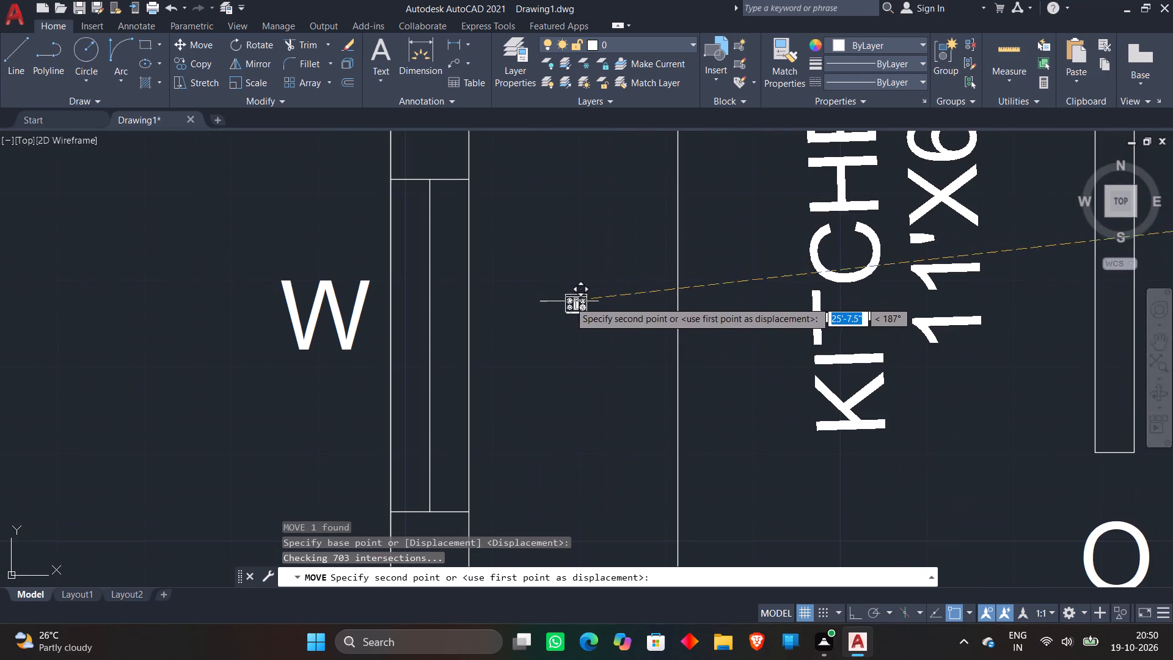
pyautogui.click(569, 301)
# Rotate the stove block 90° counterclockwise so its back edge faces the kitchen's west wall.
pyautogui.click(539, 273)
pyautogui.scroll(4, 593, 321)
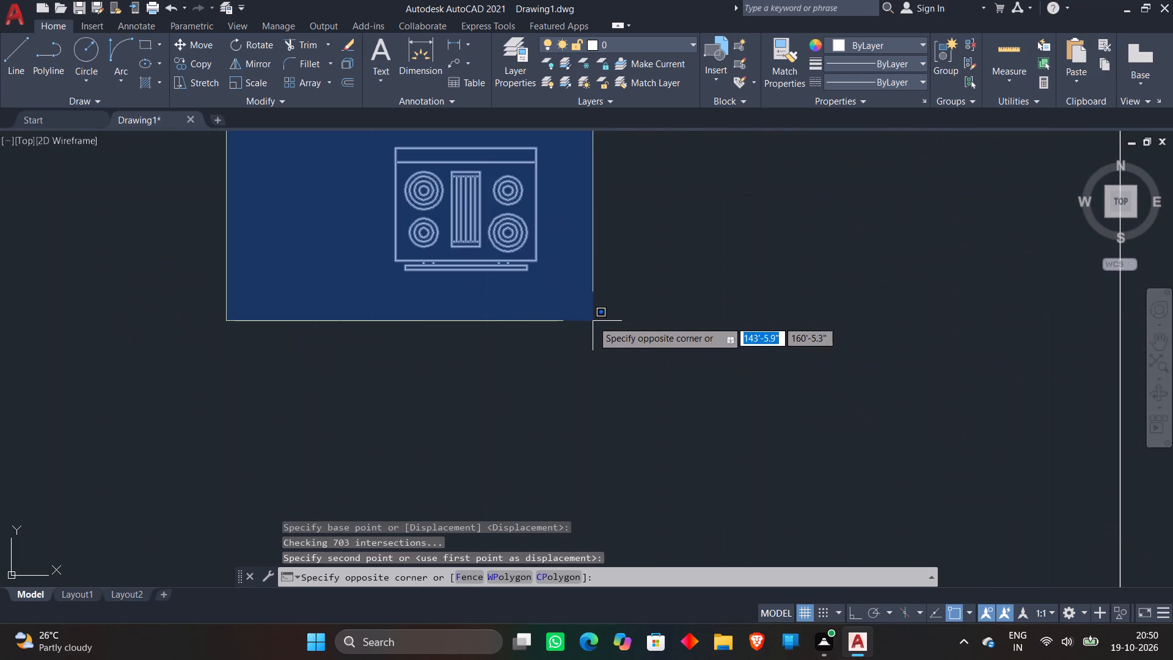
pyautogui.click(593, 321)
pyautogui.rightClick(616, 301)
pyautogui.click(640, 413)
pyautogui.click(660, 334)
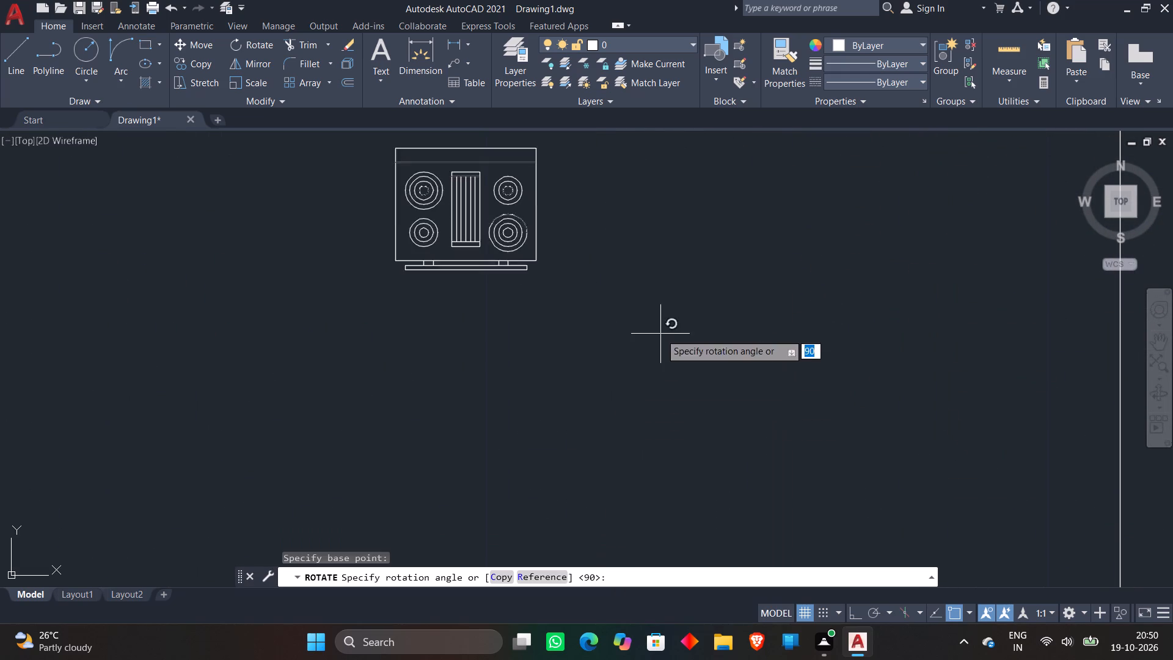
pyautogui.press('F8')
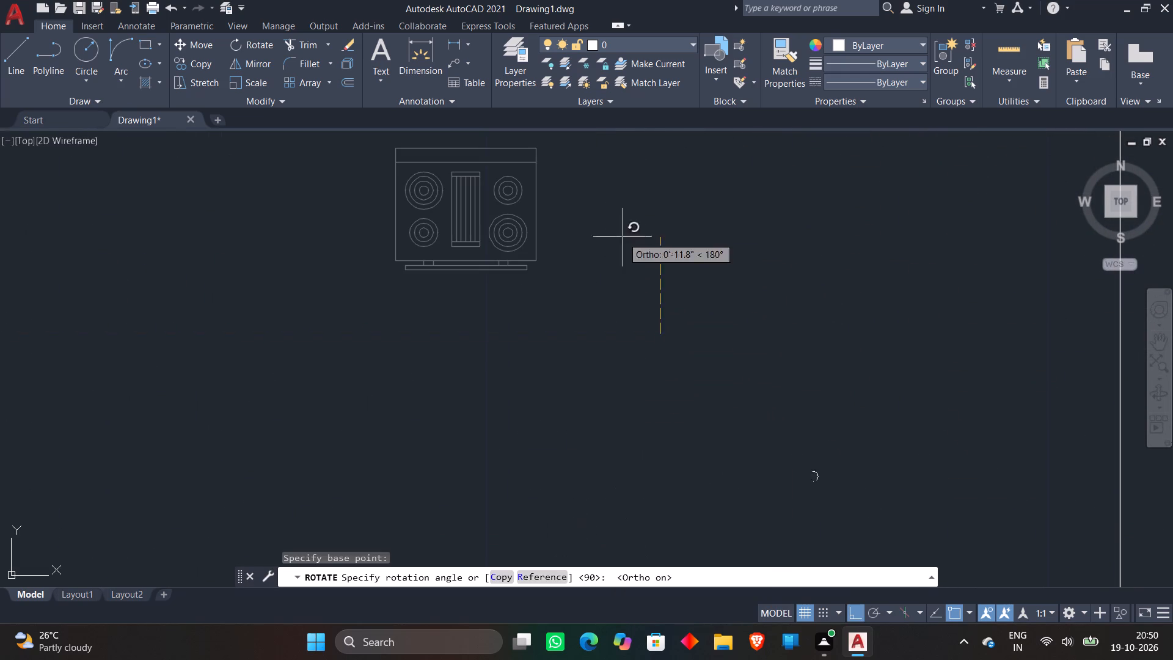
pyautogui.scroll(-1, 623, 237)
pyautogui.click(623, 237)
# Scale the stove block up freehand by a factor of about 11.2 to suit the kitchen counter.
pyautogui.scroll(-2, 604, 252)
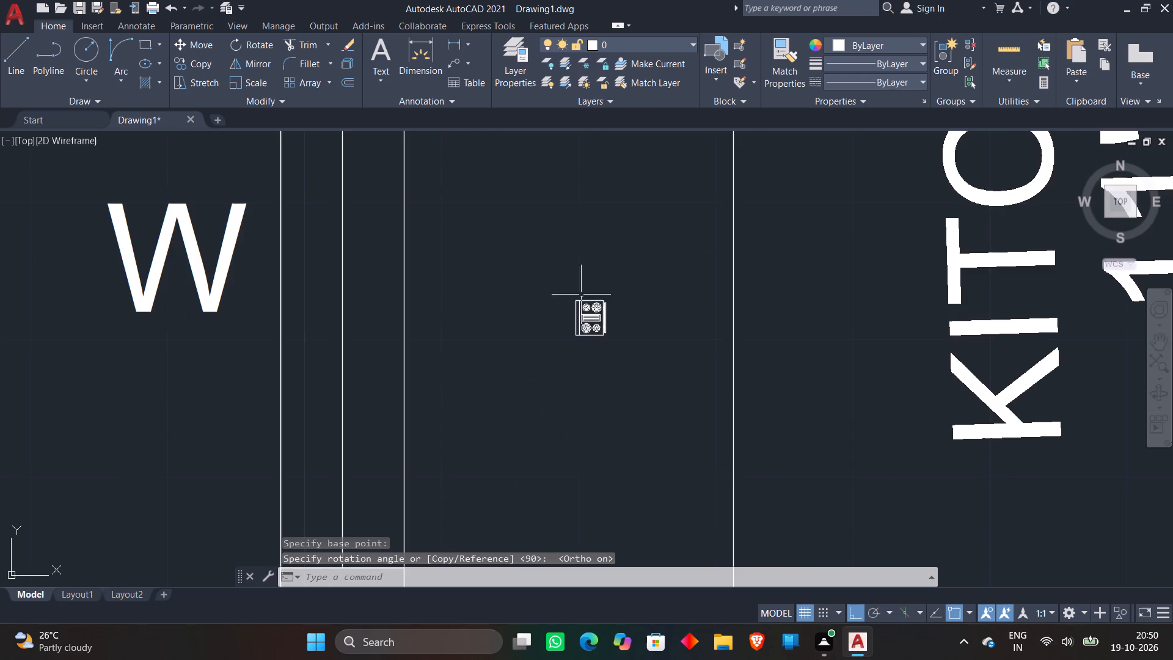
pyautogui.scroll(-2, 576, 285)
pyautogui.click(570, 278)
pyautogui.click(605, 337)
pyautogui.rightClick(605, 308)
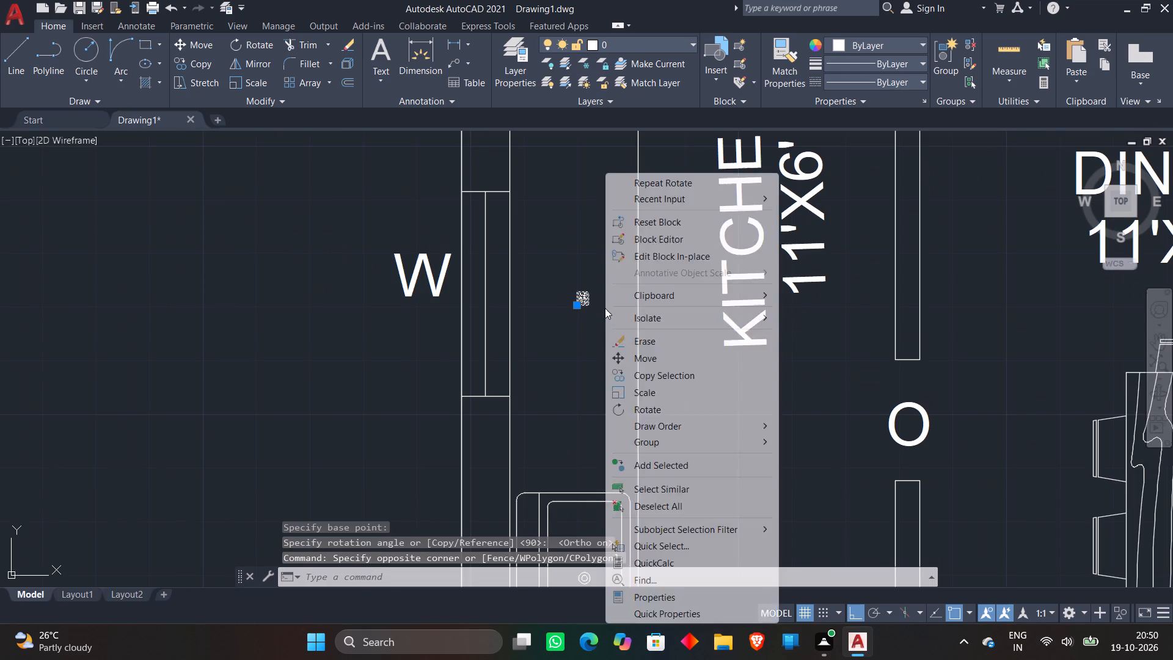
pyautogui.click(628, 393)
pyautogui.click(583, 301)
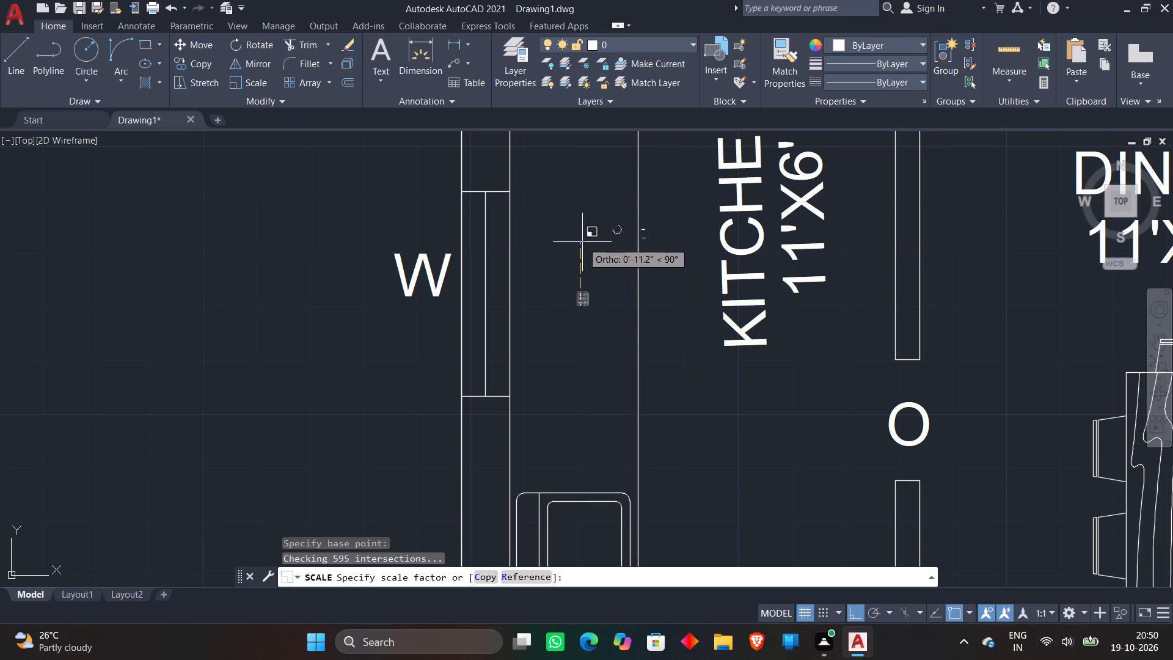
pyautogui.click(582, 242)
# Move the enlarged stove west so it fits between the window wall and the counter edge line.
pyautogui.click(553, 312)
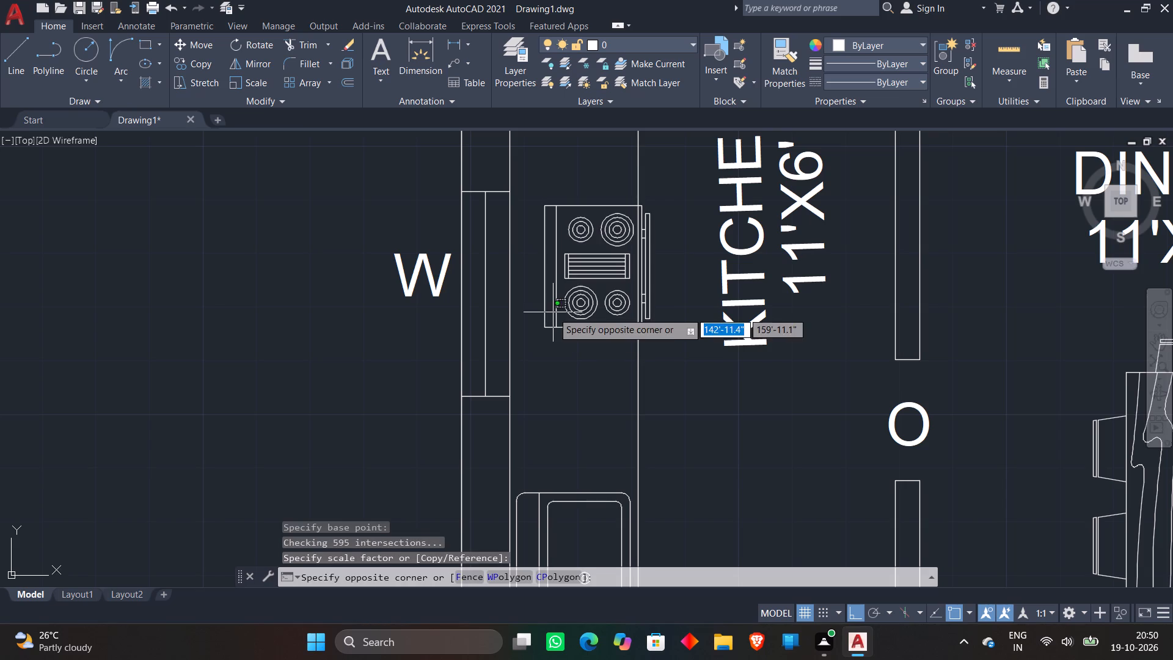
pyautogui.click(536, 330)
pyautogui.press('m')
pyautogui.press('space')
pyautogui.click(608, 277)
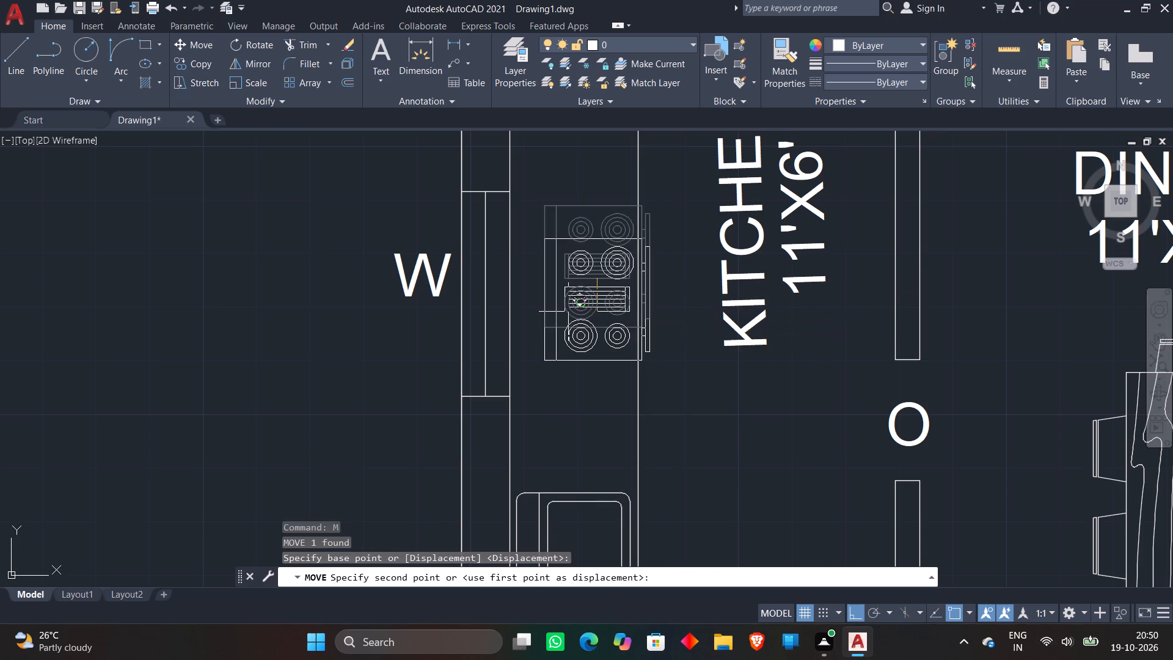
pyautogui.press('F8')
pyautogui.scroll(1, 569, 311)
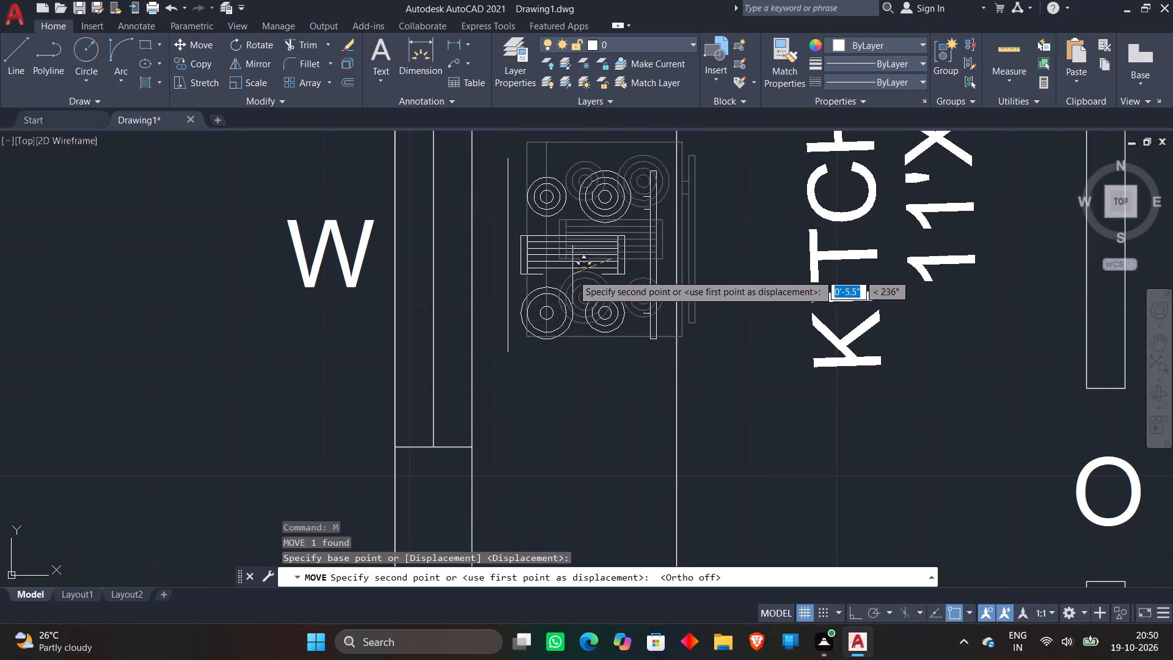
pyautogui.click(577, 256)
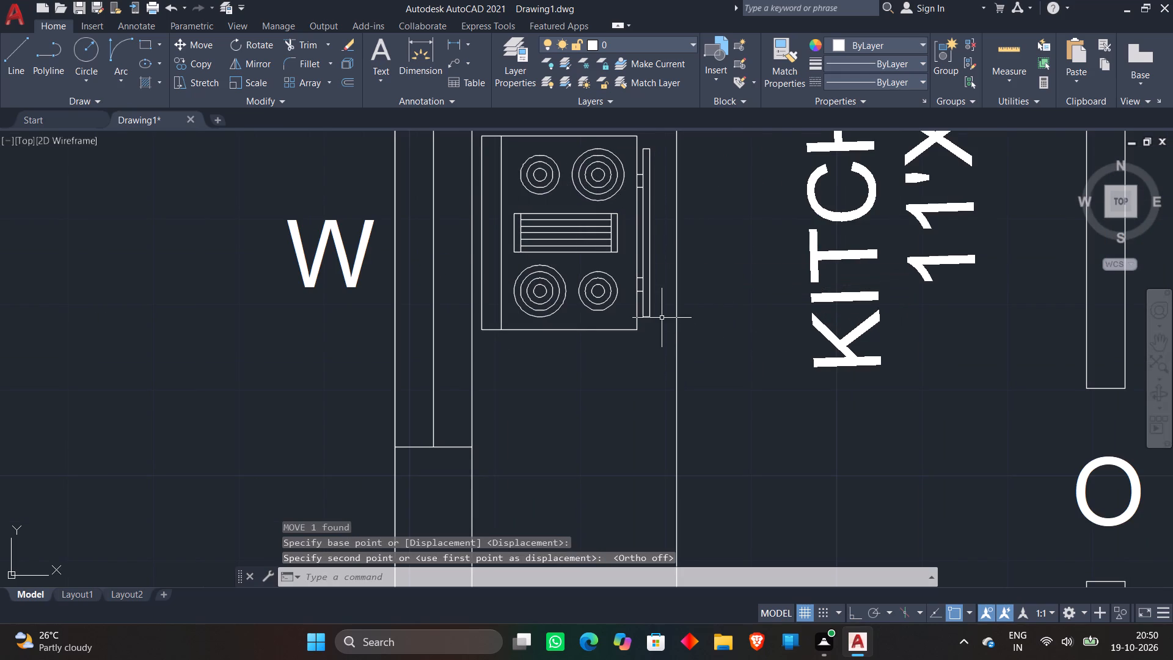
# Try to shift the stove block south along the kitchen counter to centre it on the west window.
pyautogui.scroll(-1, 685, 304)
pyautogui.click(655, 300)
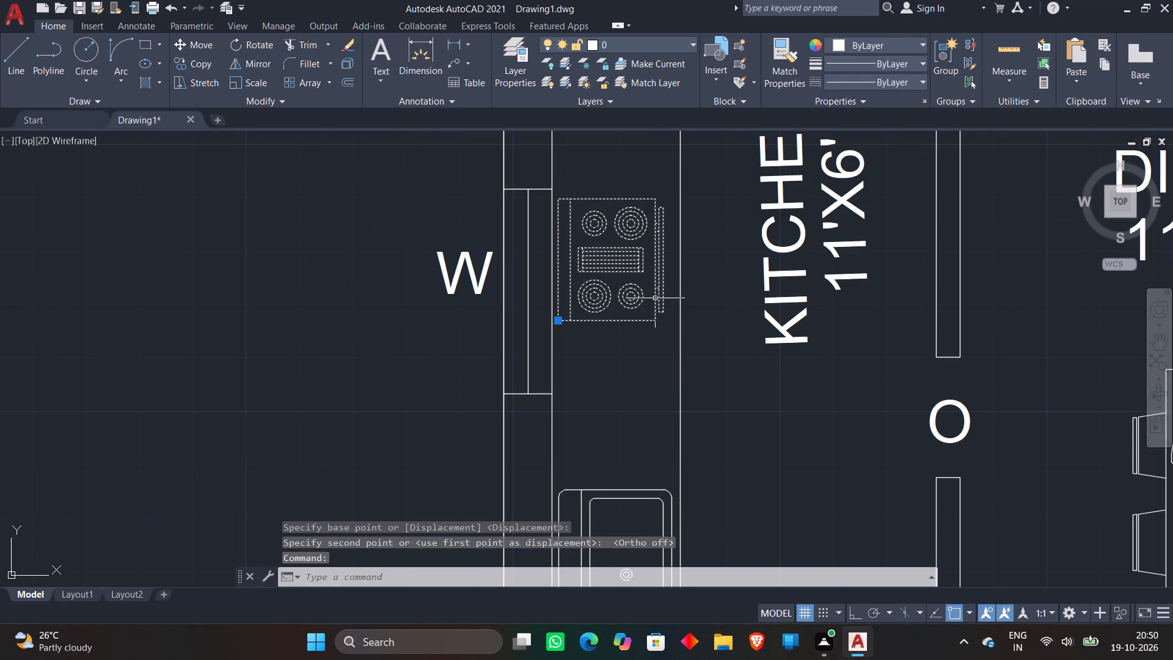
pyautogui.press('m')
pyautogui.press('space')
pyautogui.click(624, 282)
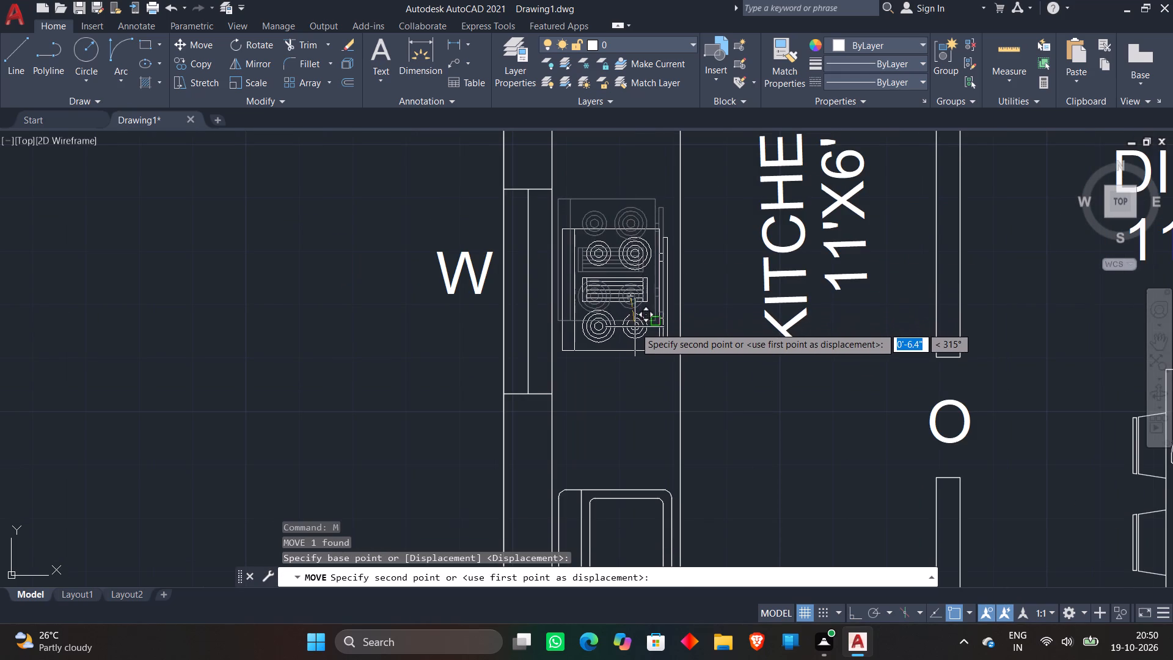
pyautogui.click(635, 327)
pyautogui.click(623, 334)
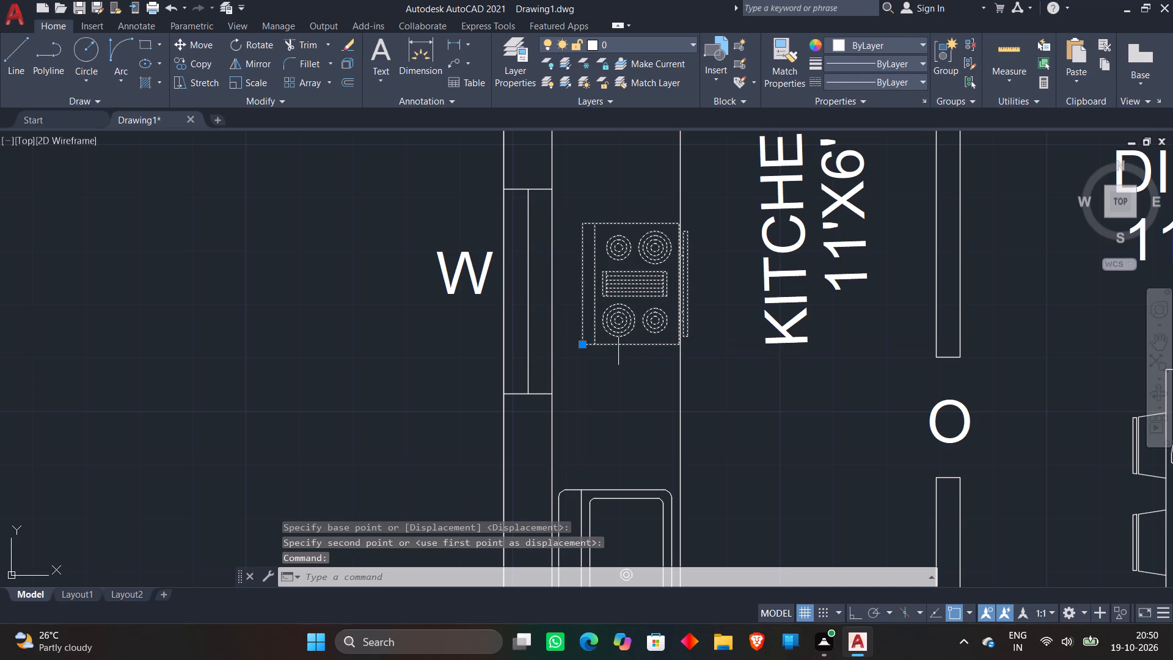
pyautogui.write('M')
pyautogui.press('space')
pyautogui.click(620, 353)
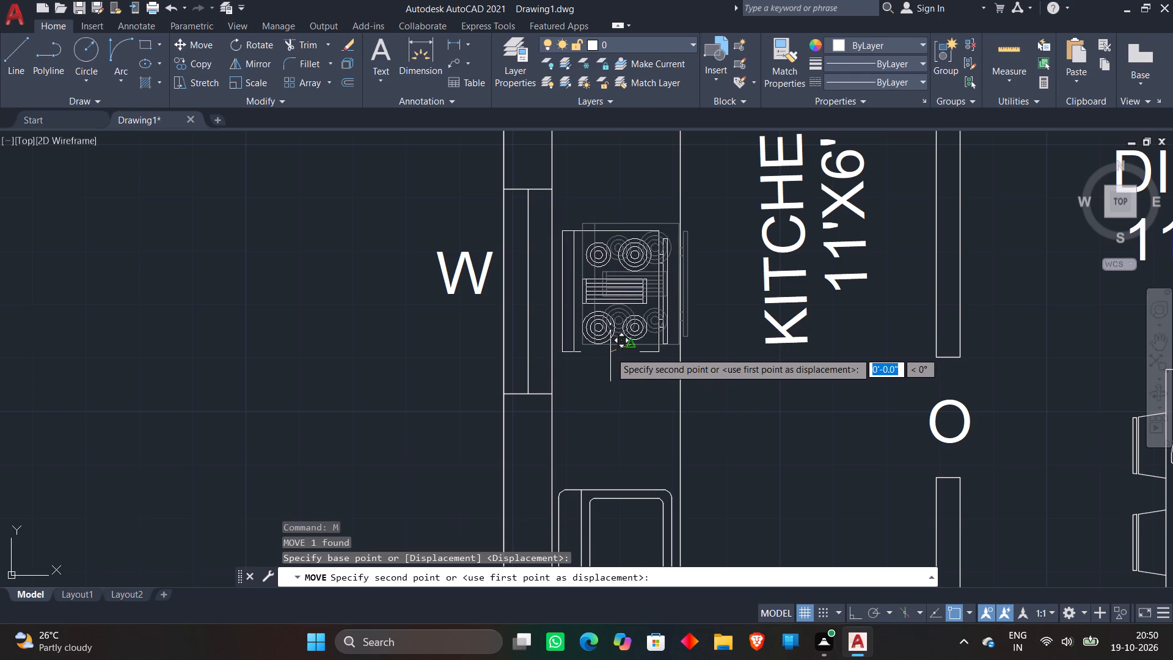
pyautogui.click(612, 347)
# With object snap off, move the stove block so it sits inside the counter strip, centred beside the west window.
pyautogui.click(612, 347)
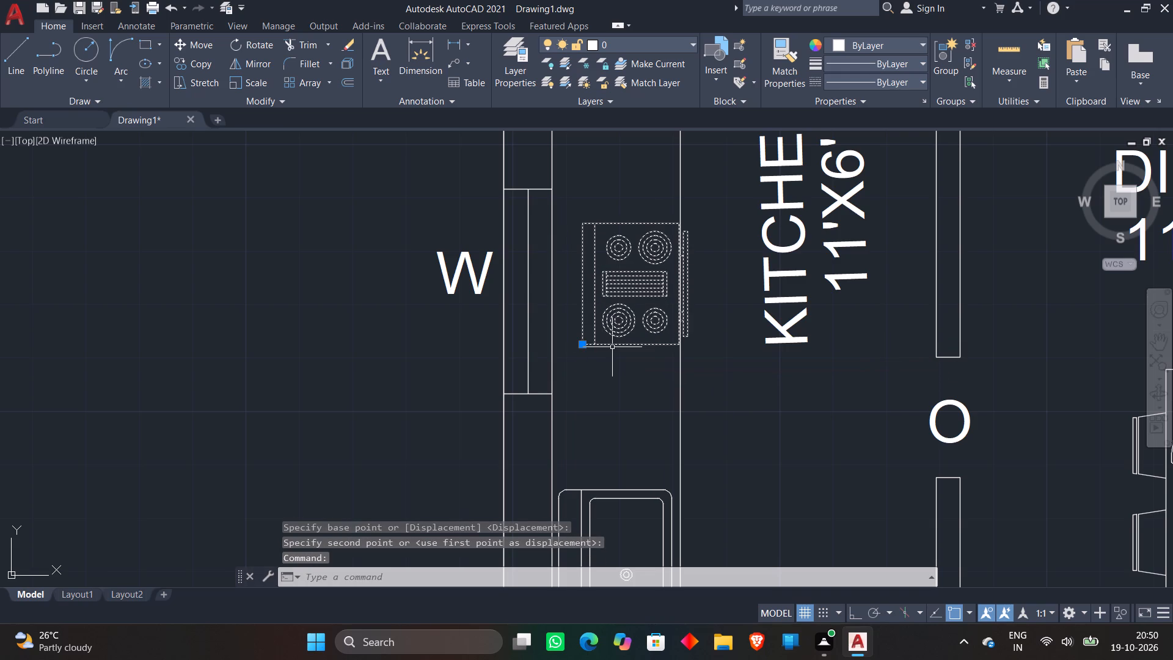
pyautogui.press('m')
pyautogui.press('space')
pyautogui.click(615, 335)
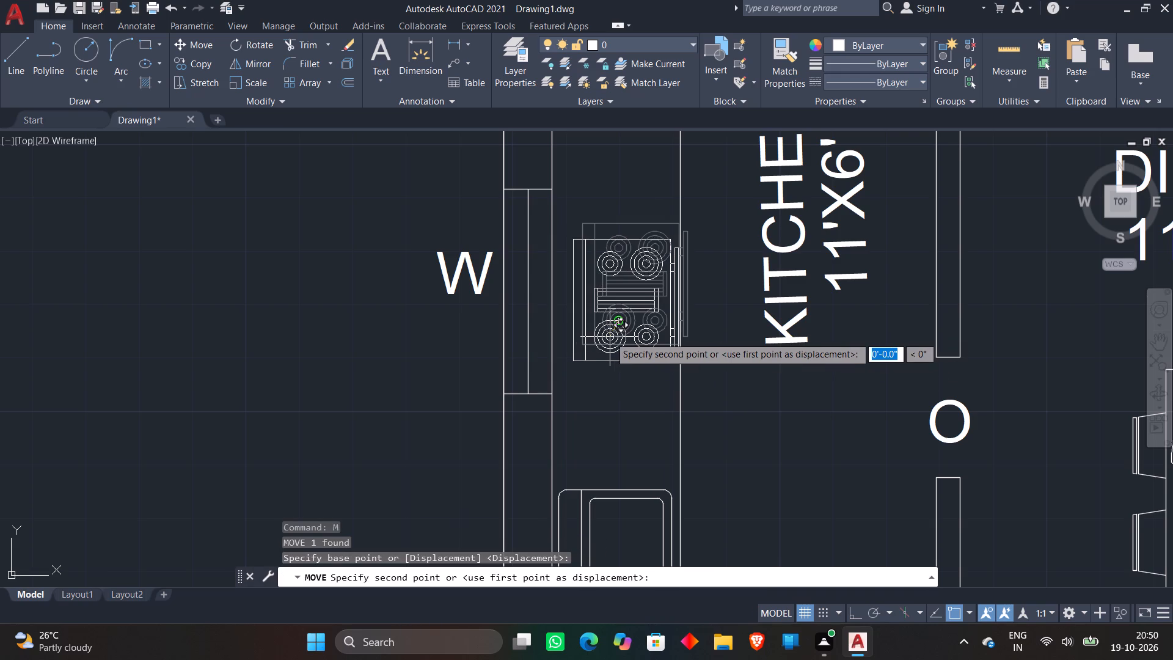
pyautogui.press('F3')
pyautogui.click(597, 328)
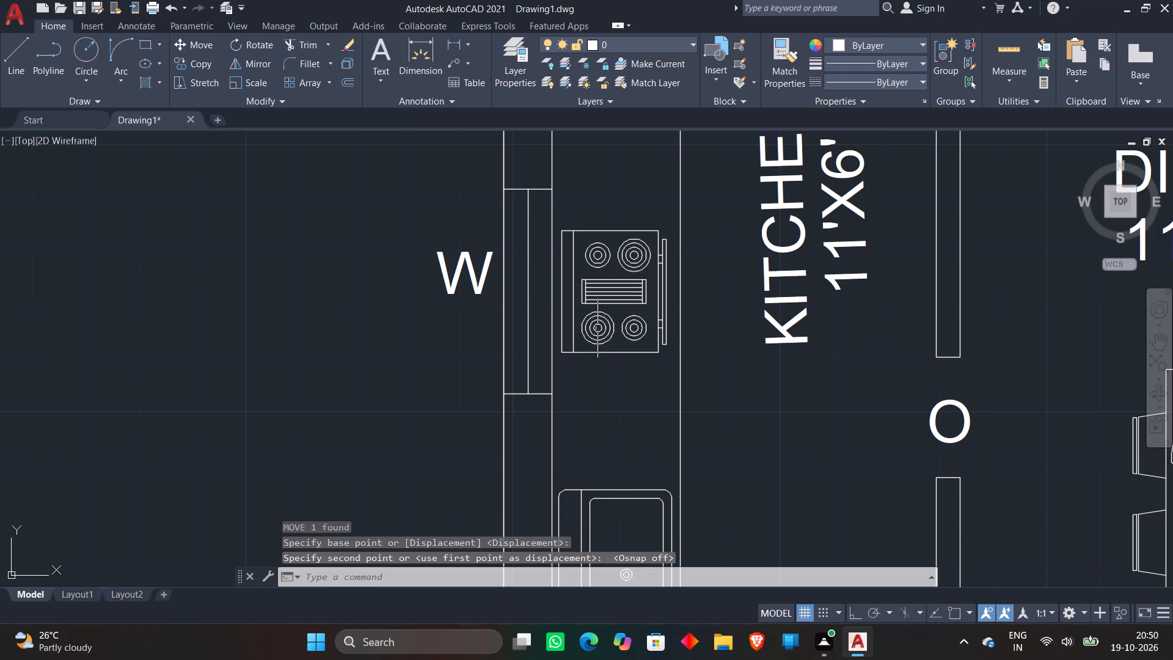
# Move the KITCHEN and 11'X6' labels together about 2 feet south, keeping them between the counter and the dining wall.
pyautogui.scroll(-3, 696, 344)
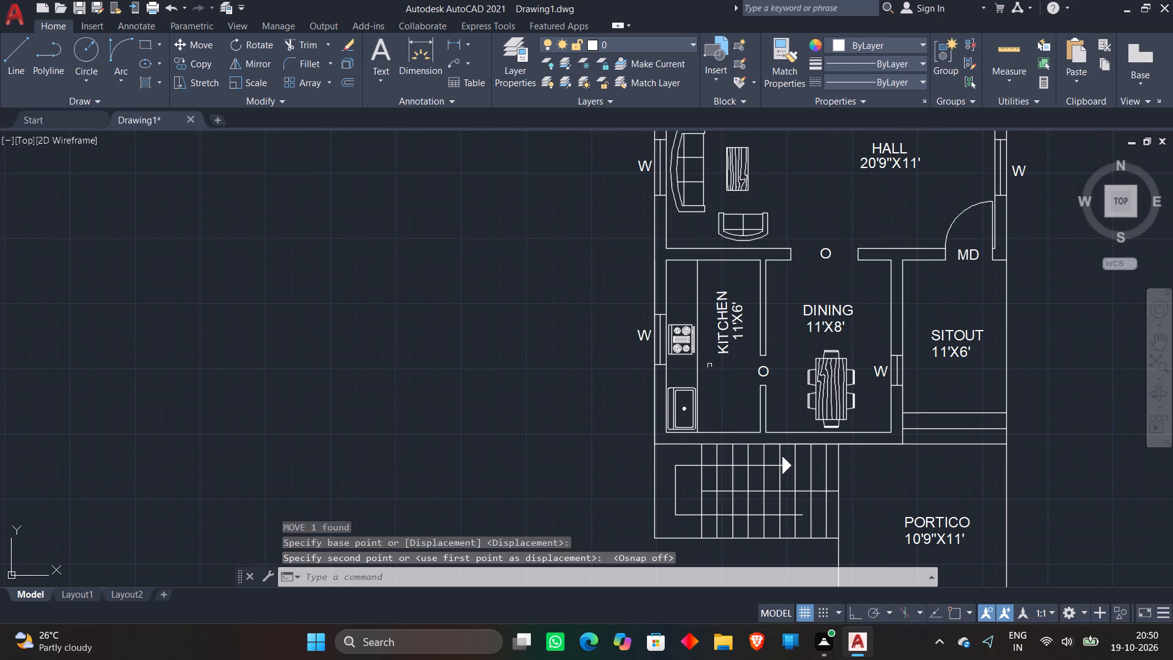
pyautogui.click(717, 328)
pyautogui.click(740, 321)
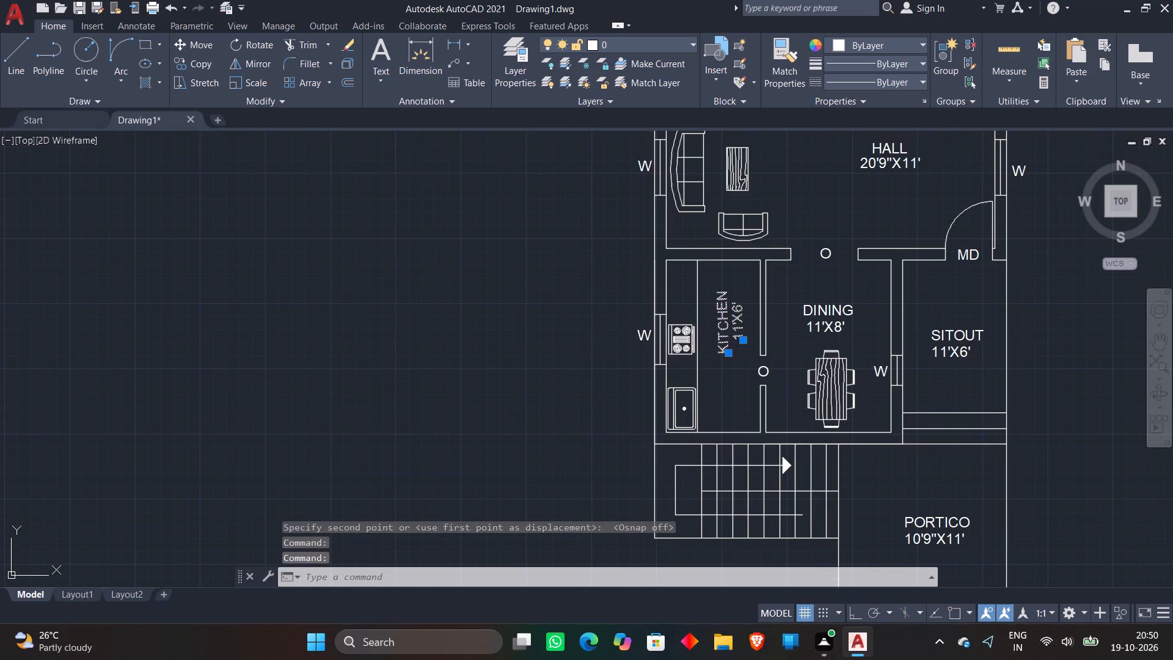
pyautogui.press('m')
pyautogui.press('space')
pyautogui.click(725, 322)
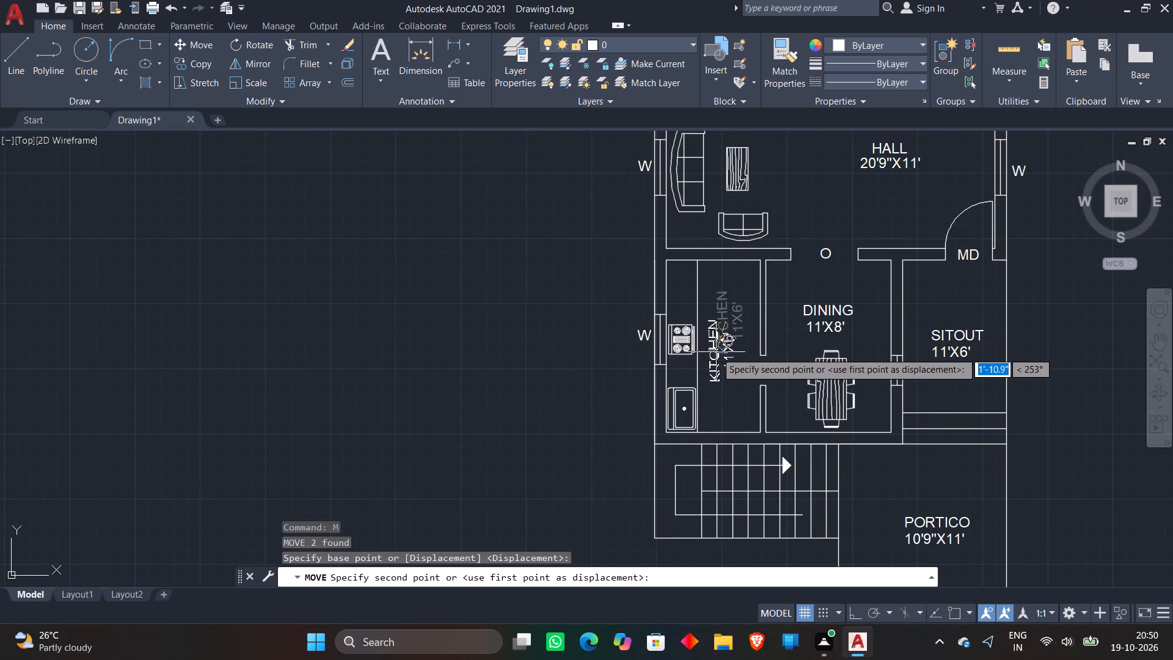
pyautogui.scroll(2, 716, 354)
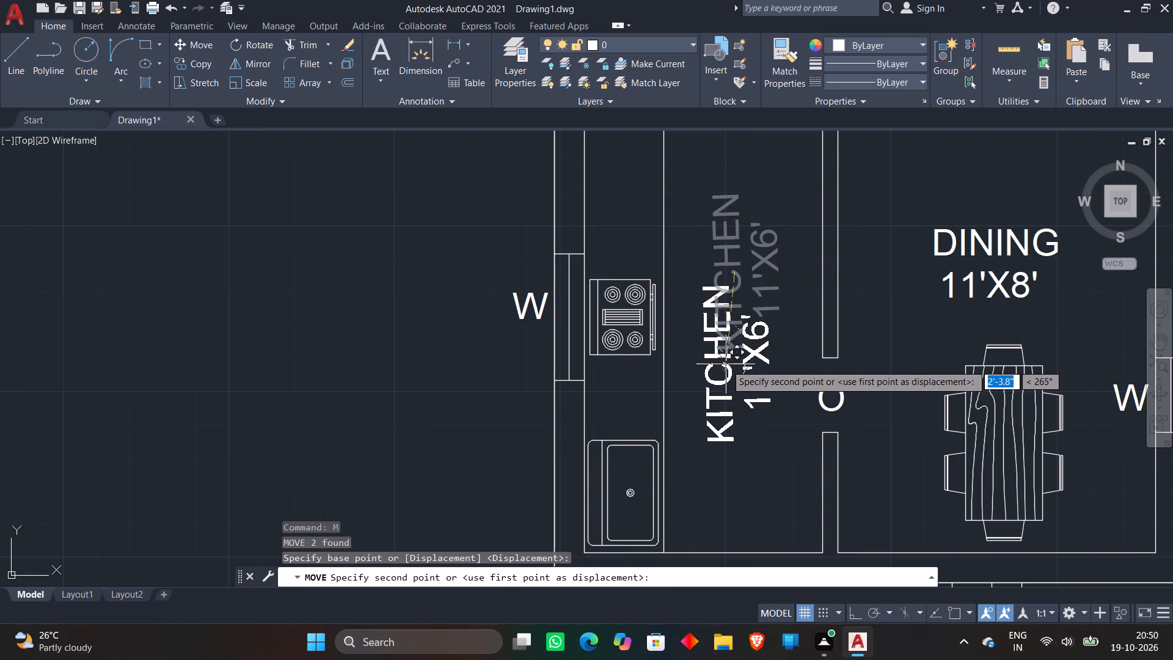
pyautogui.click(726, 360)
# Save the drawing as 186 in the desktop's New folder.
pyautogui.scroll(-4, 844, 347)
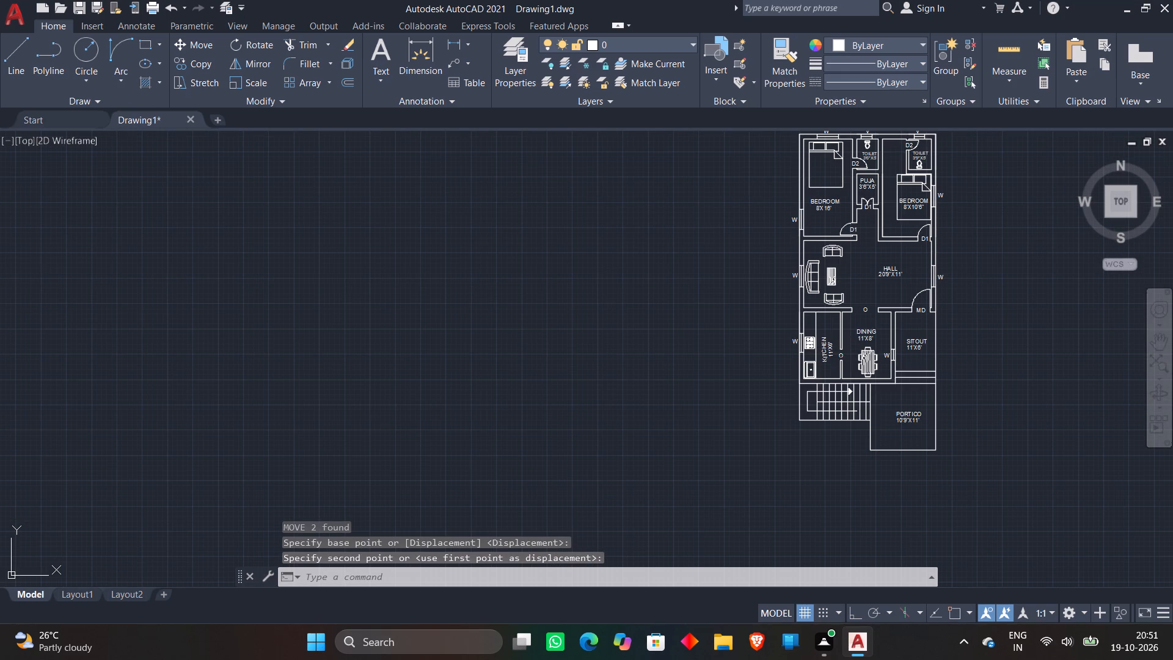
pyautogui.moveTo(959, 379); pyautogui.dragTo(849, 452, button='middle')
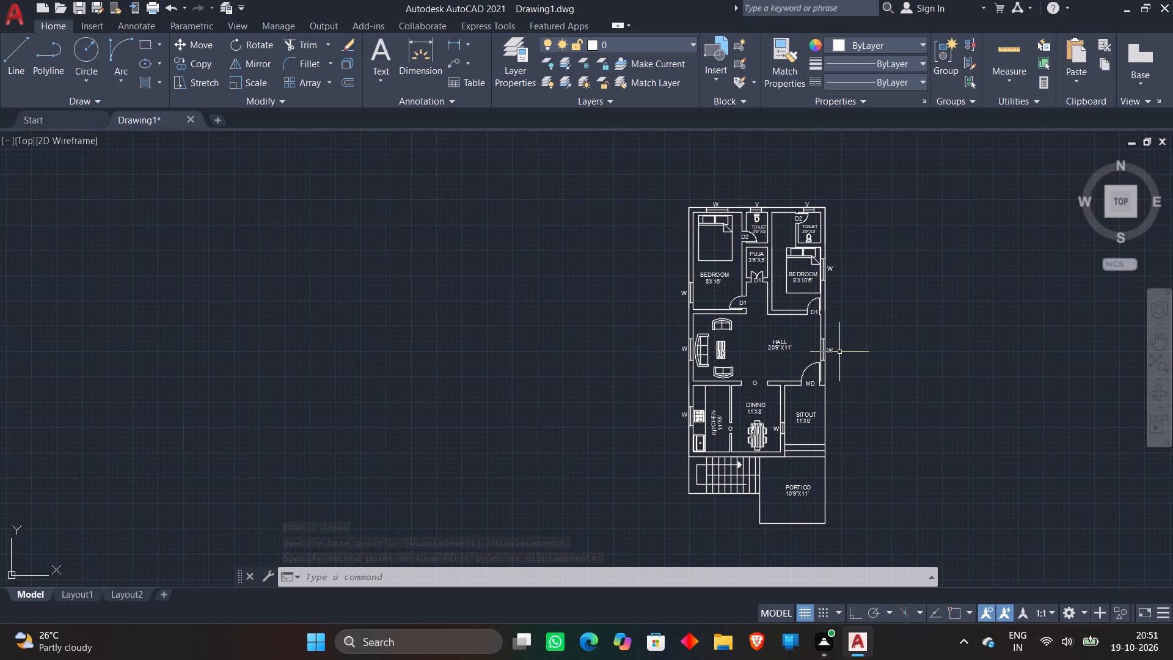
pyautogui.hotkey('shift', 's')
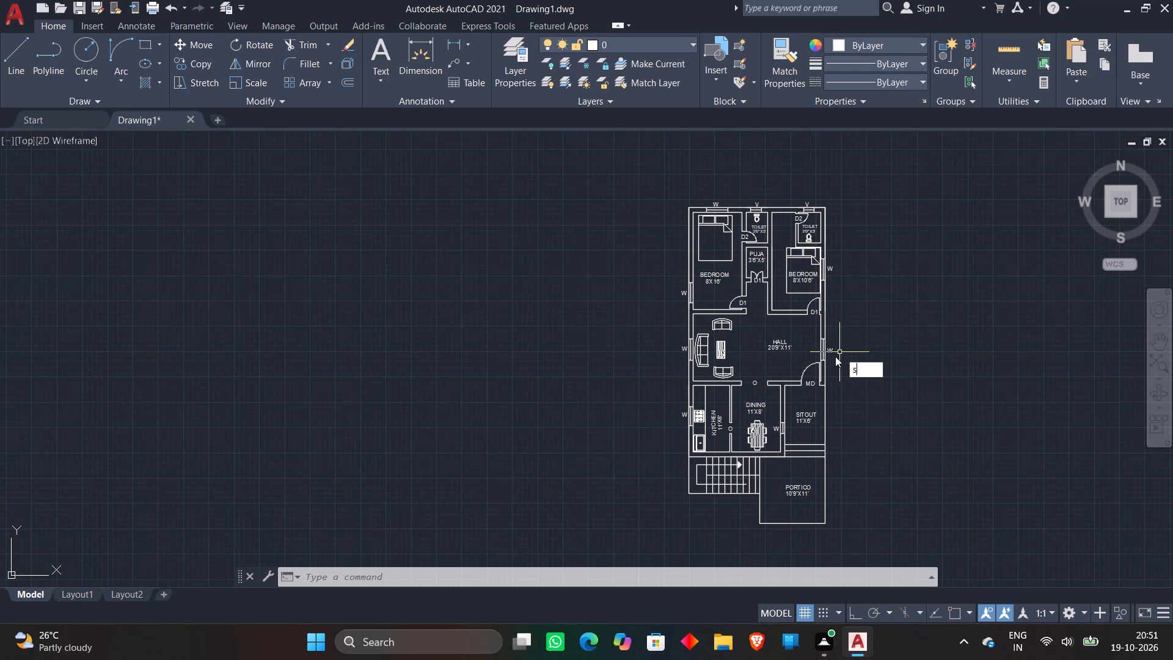
pyautogui.press('Escape')
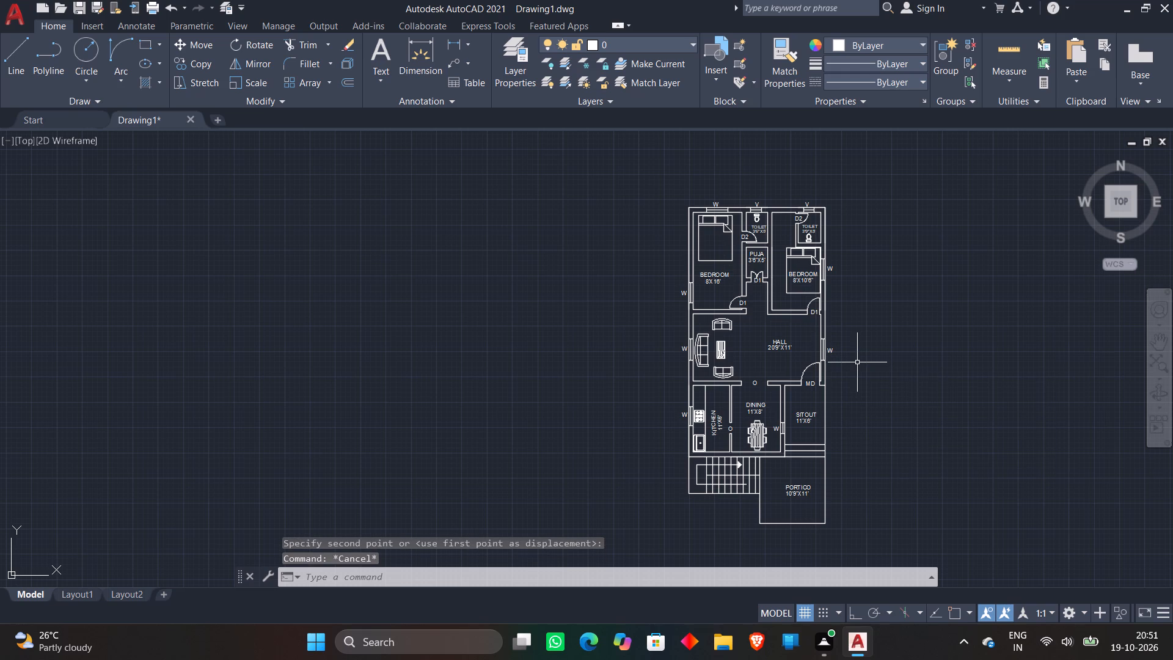
pyautogui.hotkey('ctrl', 's')
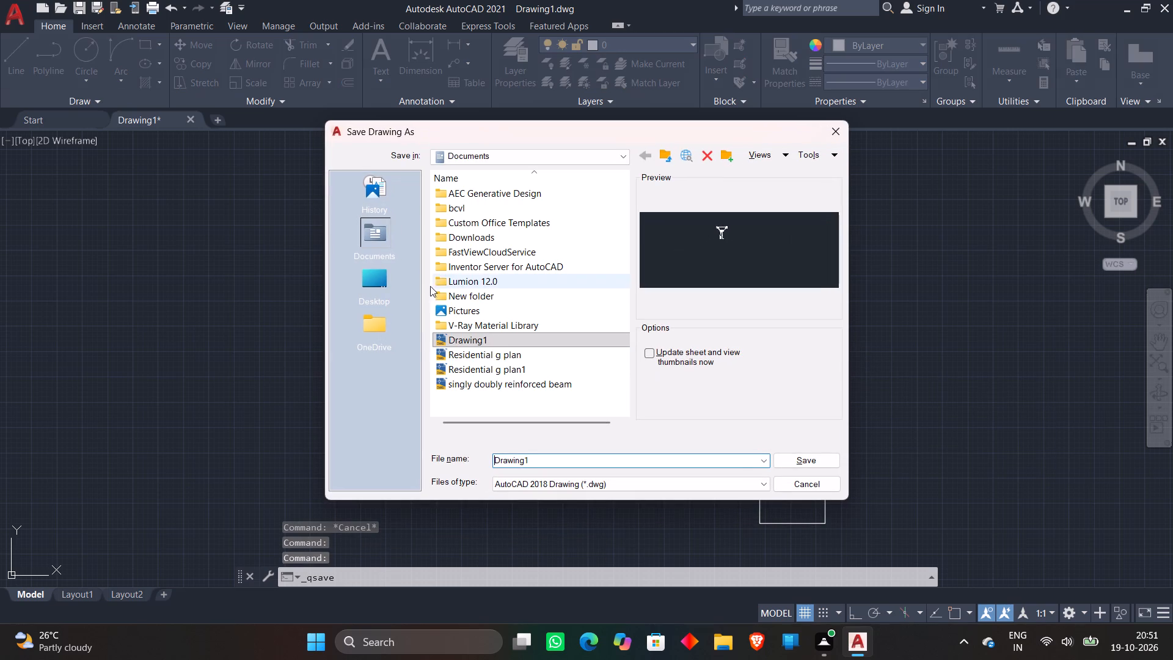
pyautogui.click(371, 280)
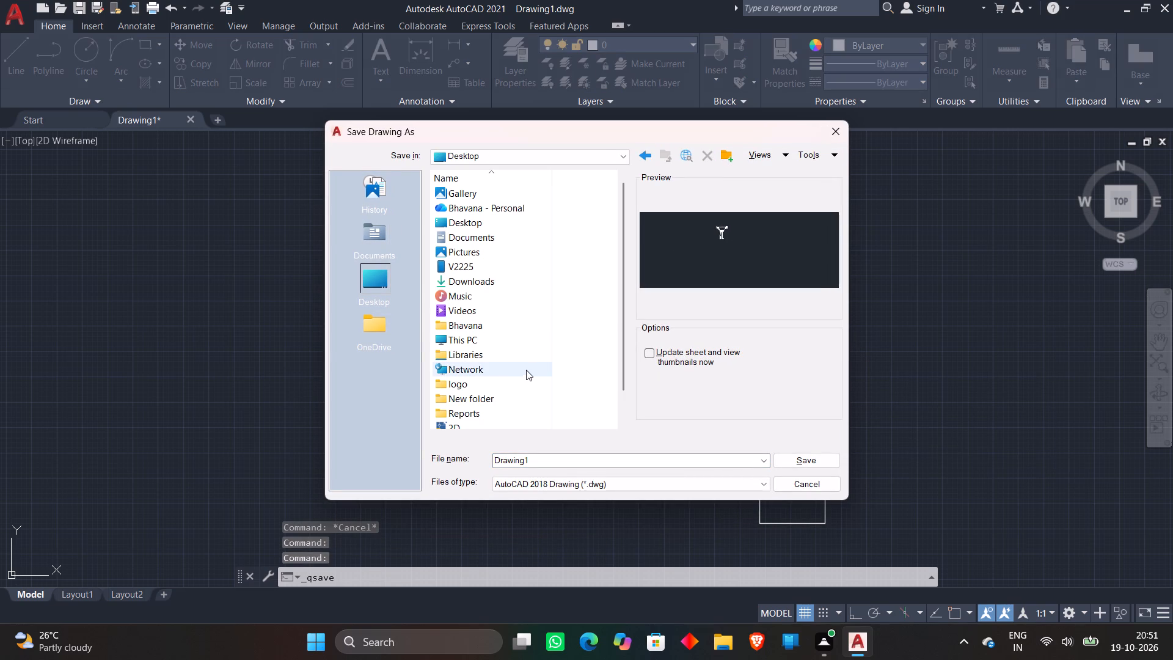
pyautogui.doubleClick(486, 396)
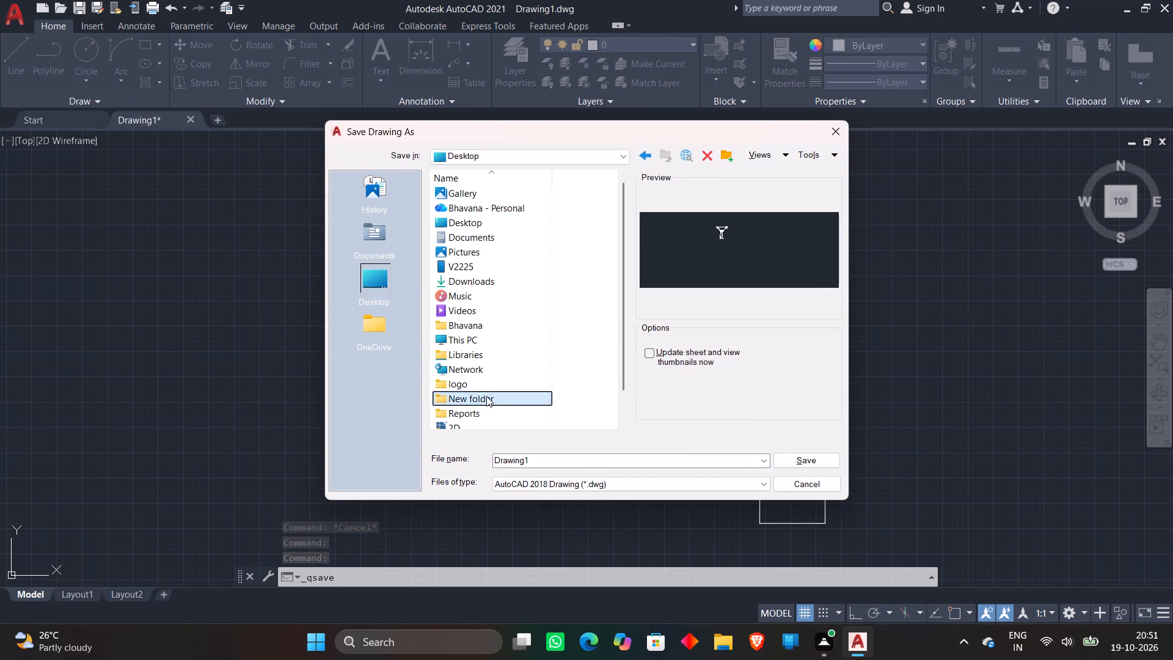
pyautogui.click(547, 459)
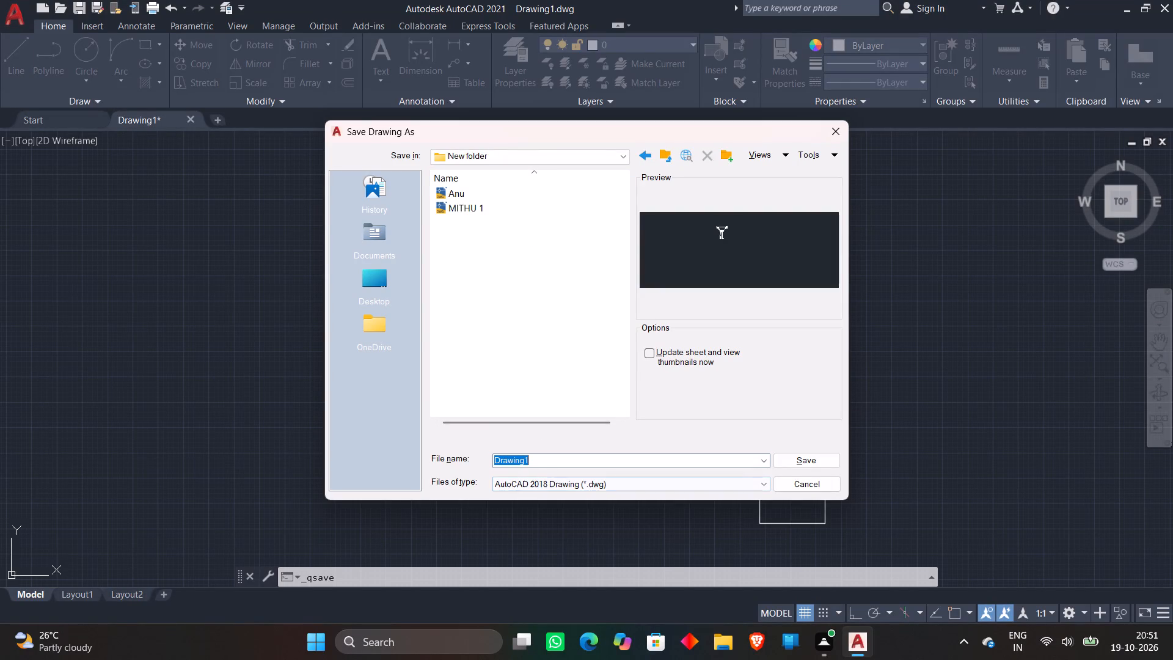
pyautogui.press('BackSpace')
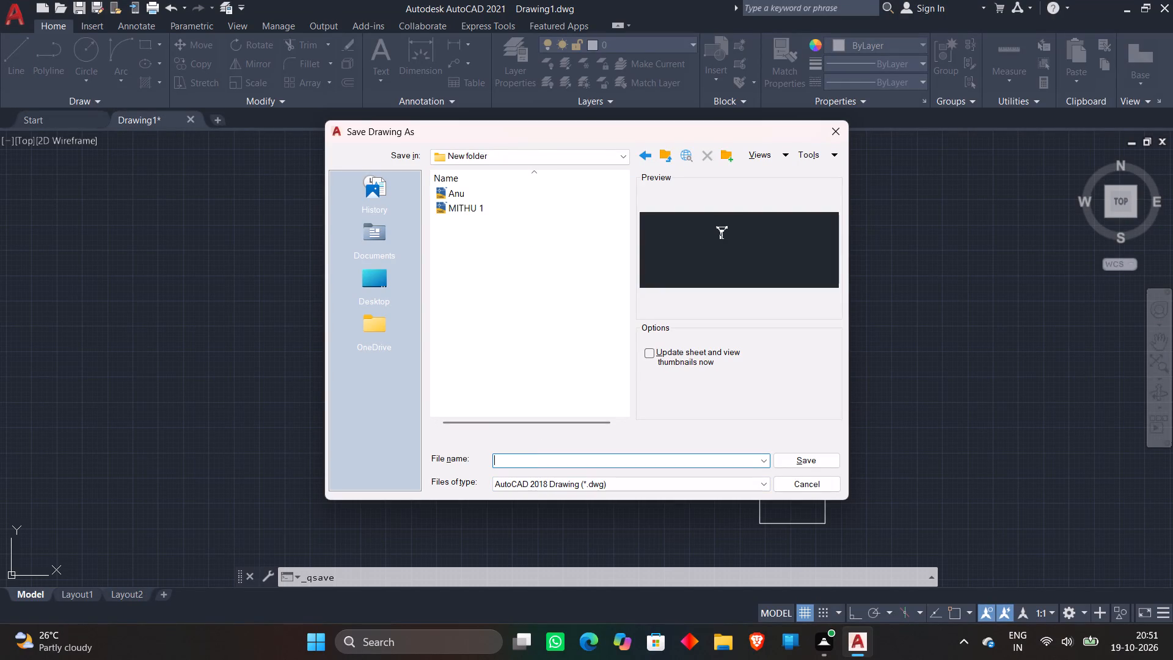
pyautogui.write('18')
pyautogui.press('6')
pyautogui.click(808, 453)
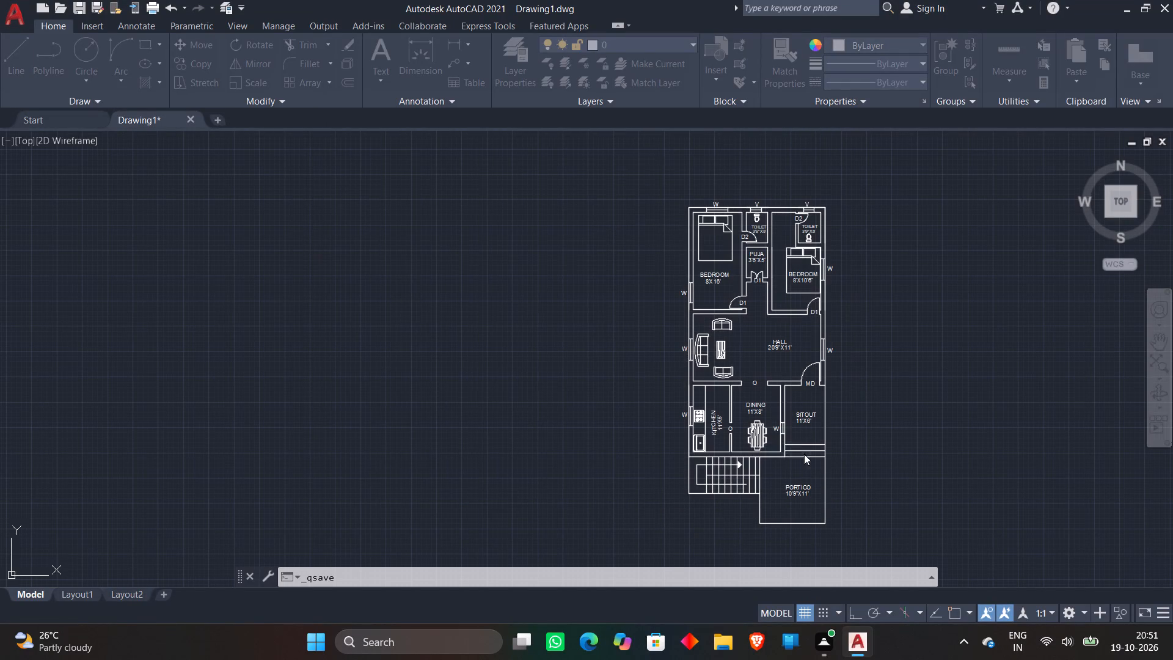
# Plot to AutoCAD PDF (High Quality Print).pc3, using a window around the whole floor plan and centring the plot.
pyautogui.hotkey('ctrl', 'p')
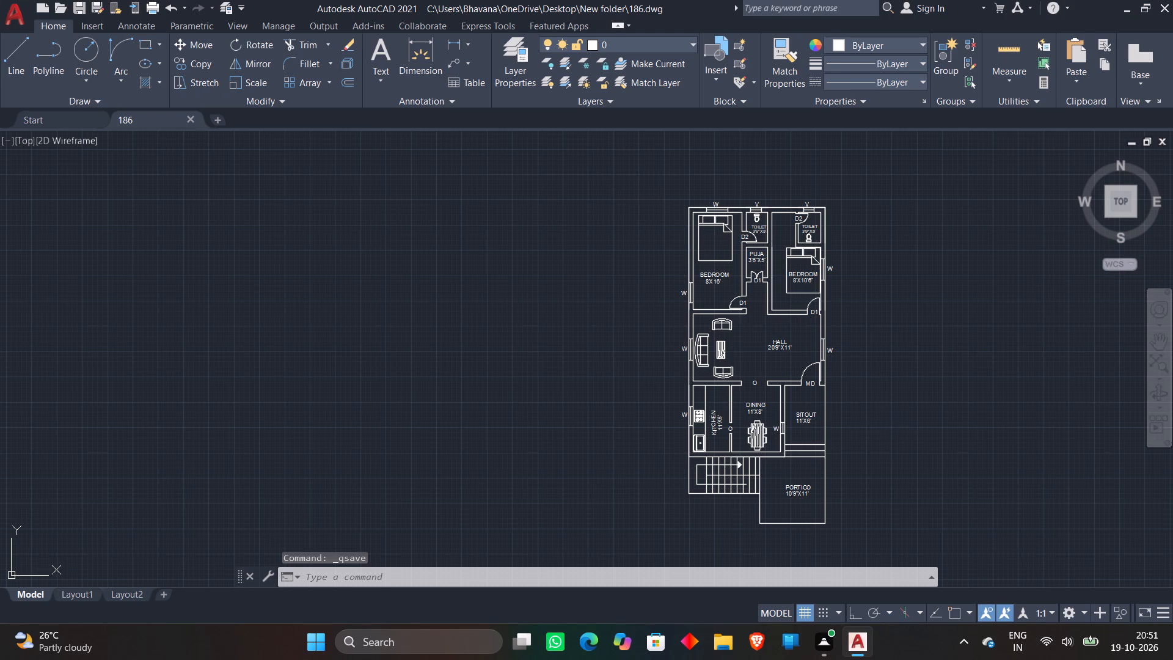
pyautogui.click(416, 204)
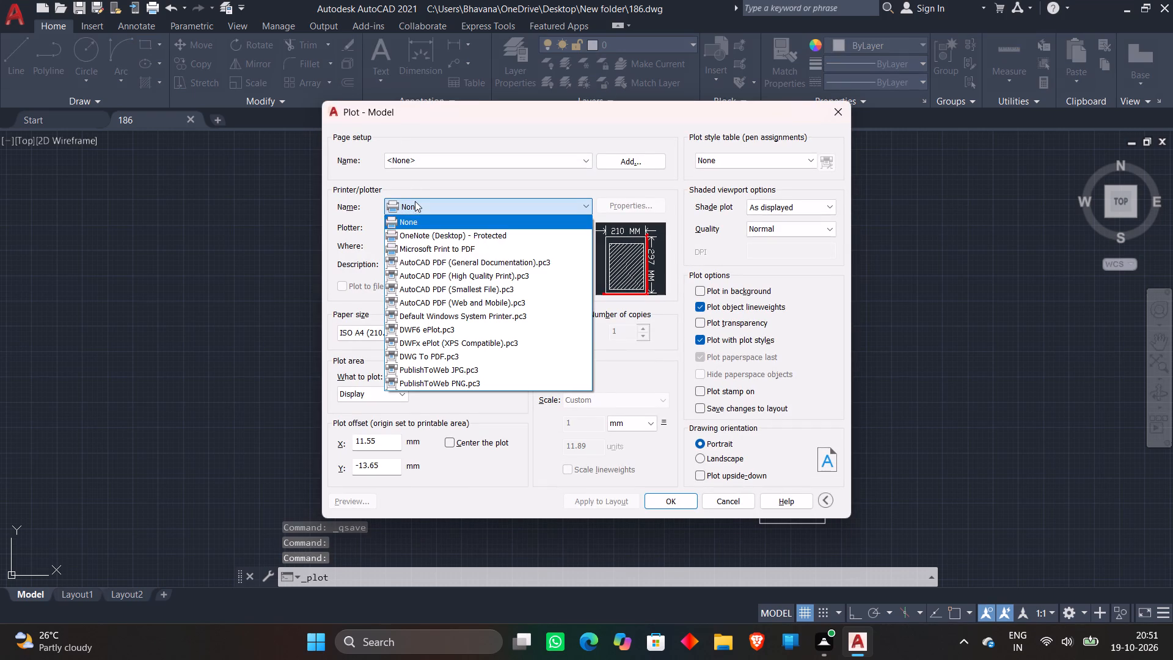
pyautogui.click(396, 274)
pyautogui.click(366, 397)
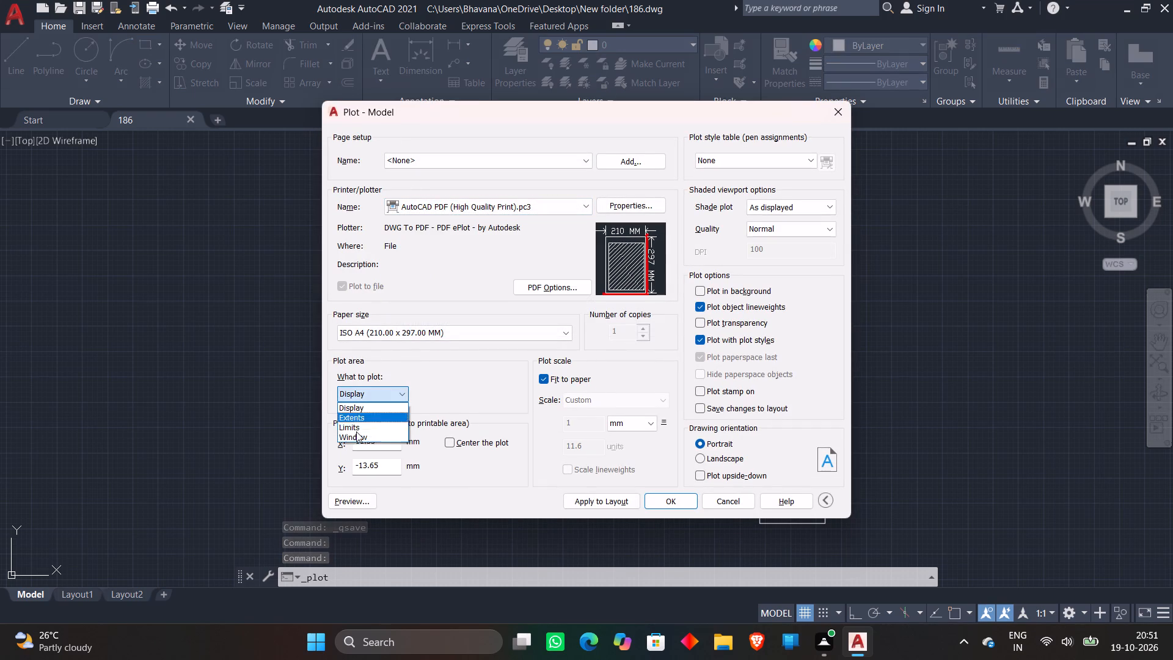
pyautogui.click(349, 437)
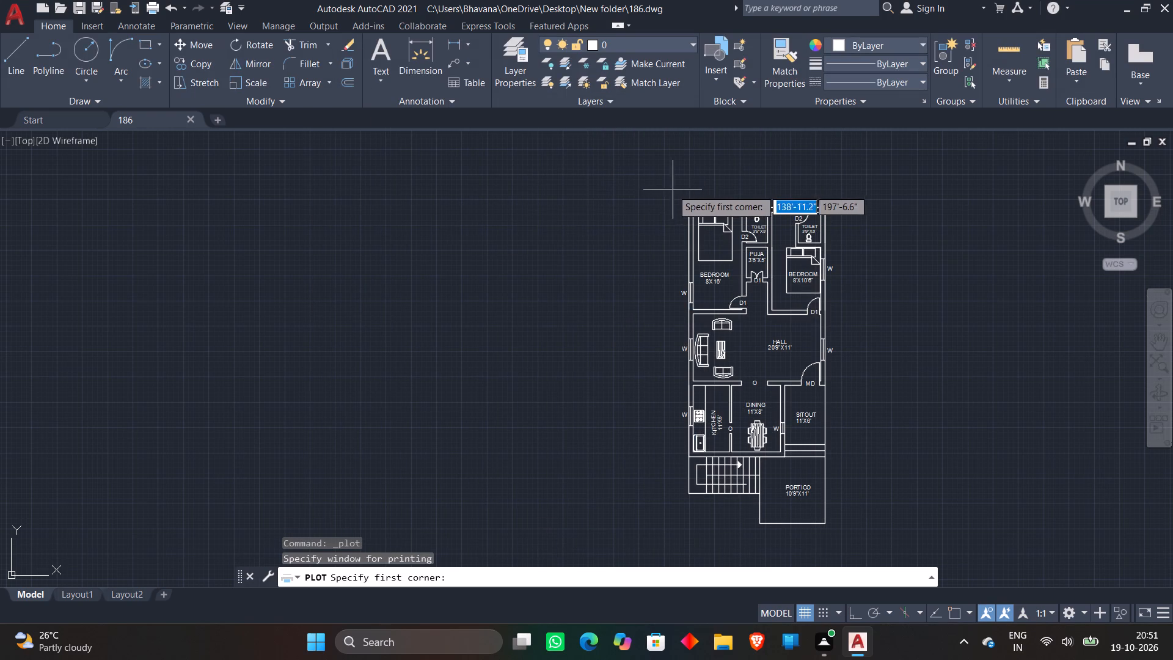
pyautogui.click(668, 188)
pyautogui.click(860, 542)
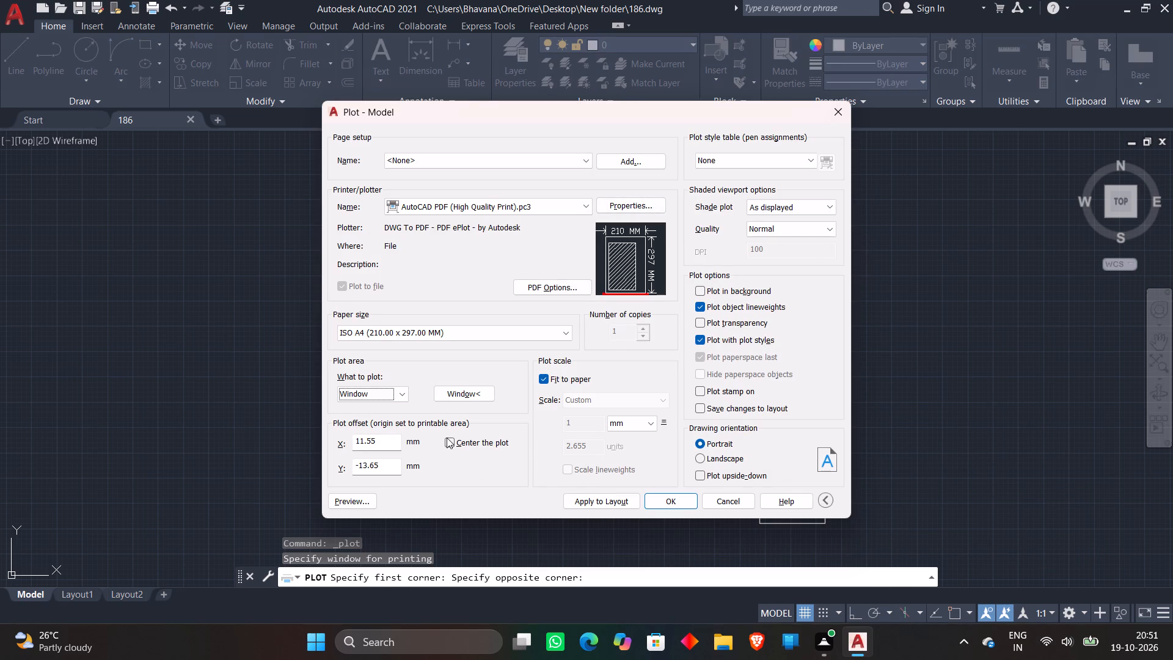
pyautogui.click(447, 438)
pyautogui.click(666, 498)
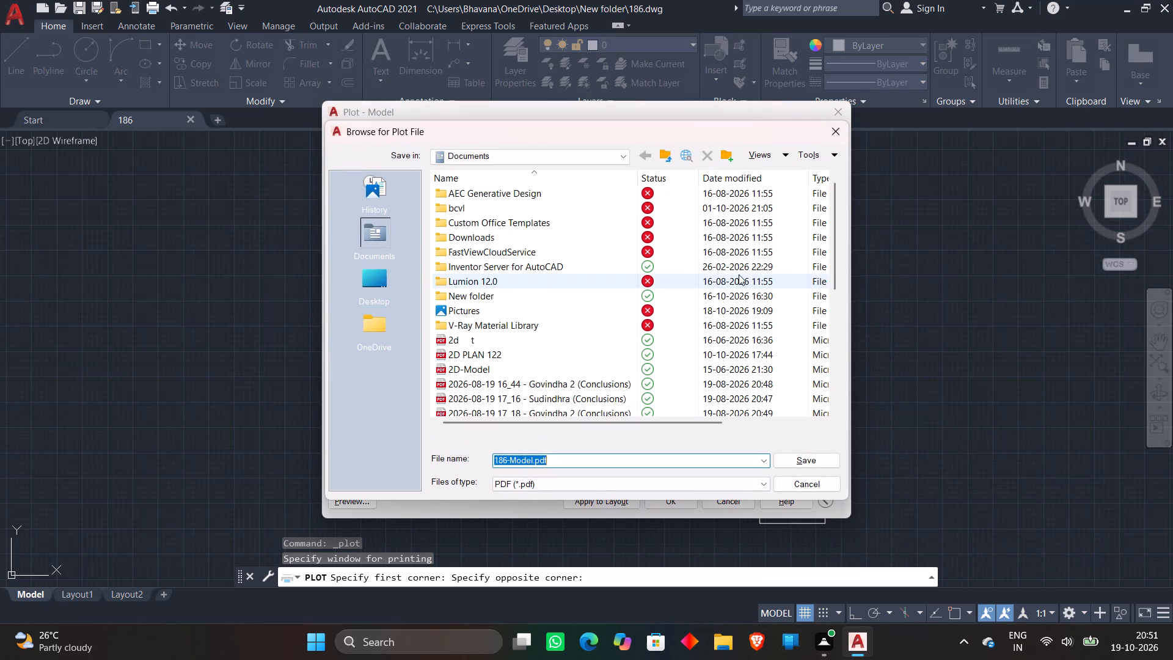
# Save the plotted PDF as 186 in the desktop's New folder and close the PDF viewer.
pyautogui.click(370, 268)
pyautogui.scroll(-3, 536, 303)
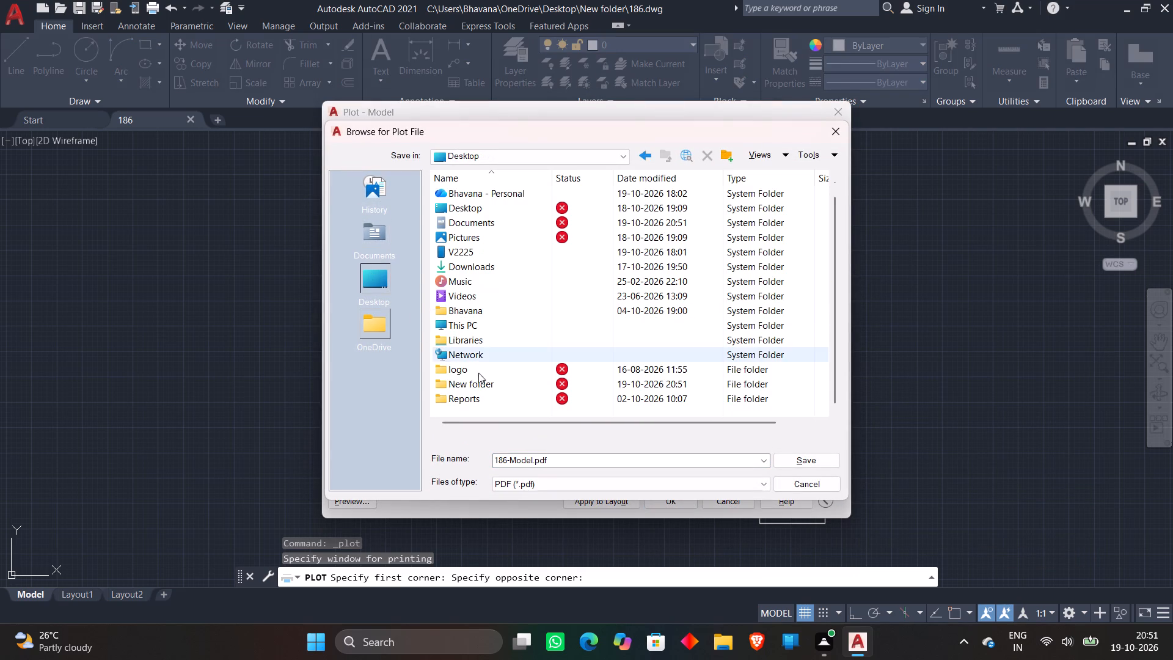
pyautogui.doubleClick(480, 383)
pyautogui.doubleClick(552, 455)
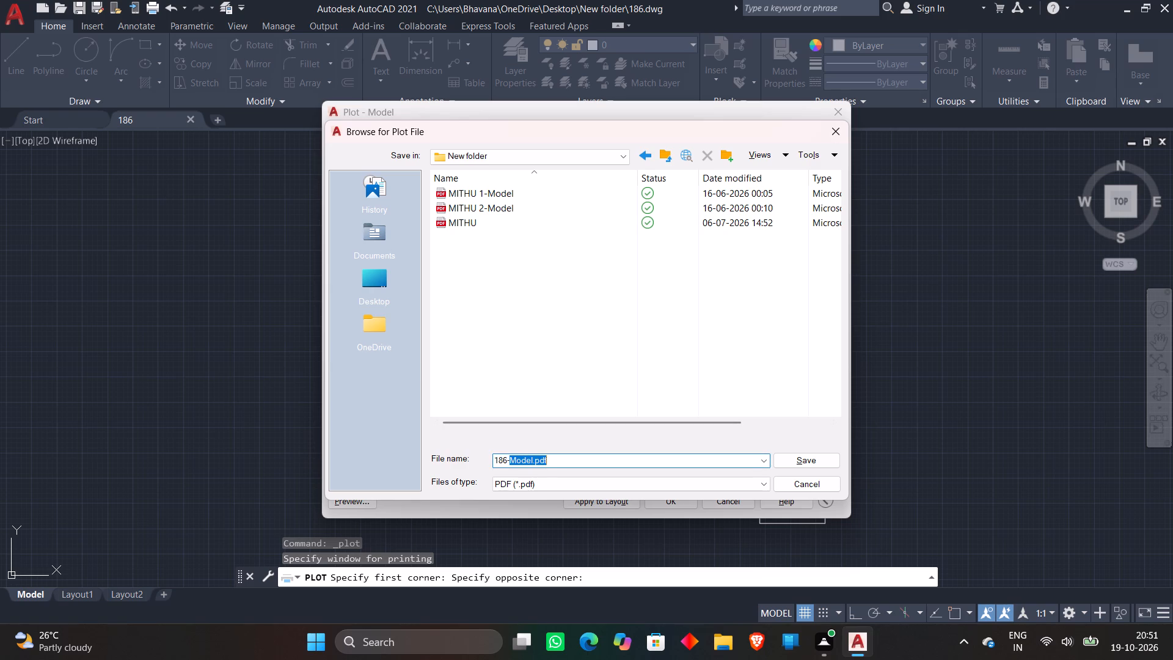
pyautogui.press('BackSpace')
pyautogui.press('BackSpace')
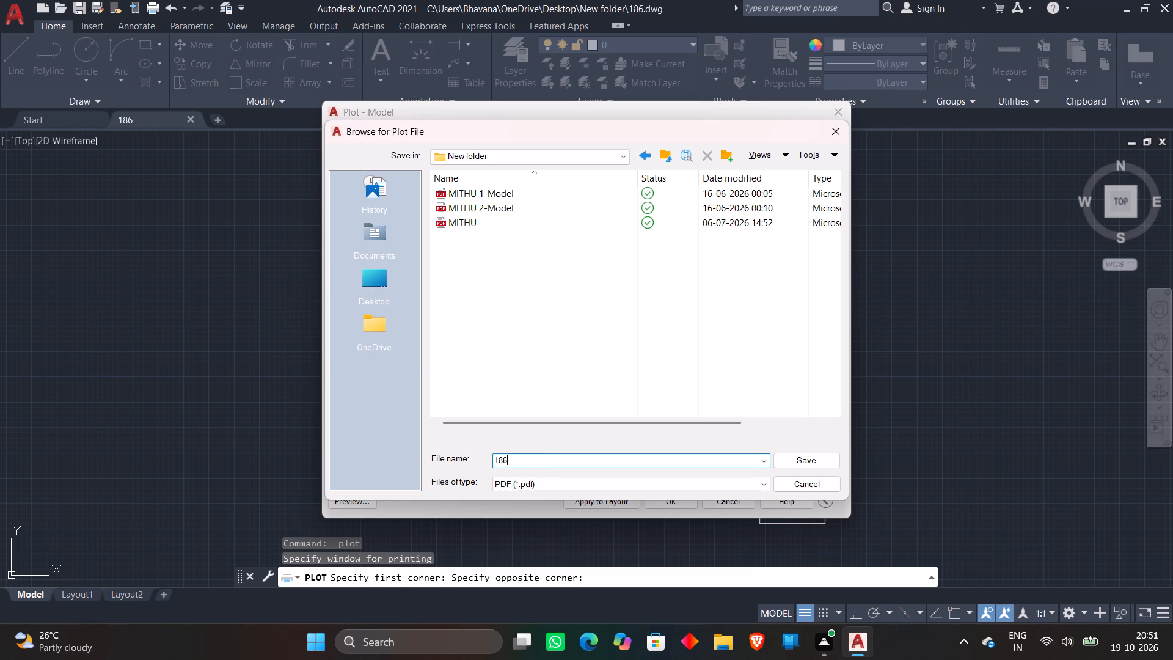
pyautogui.click(791, 463)
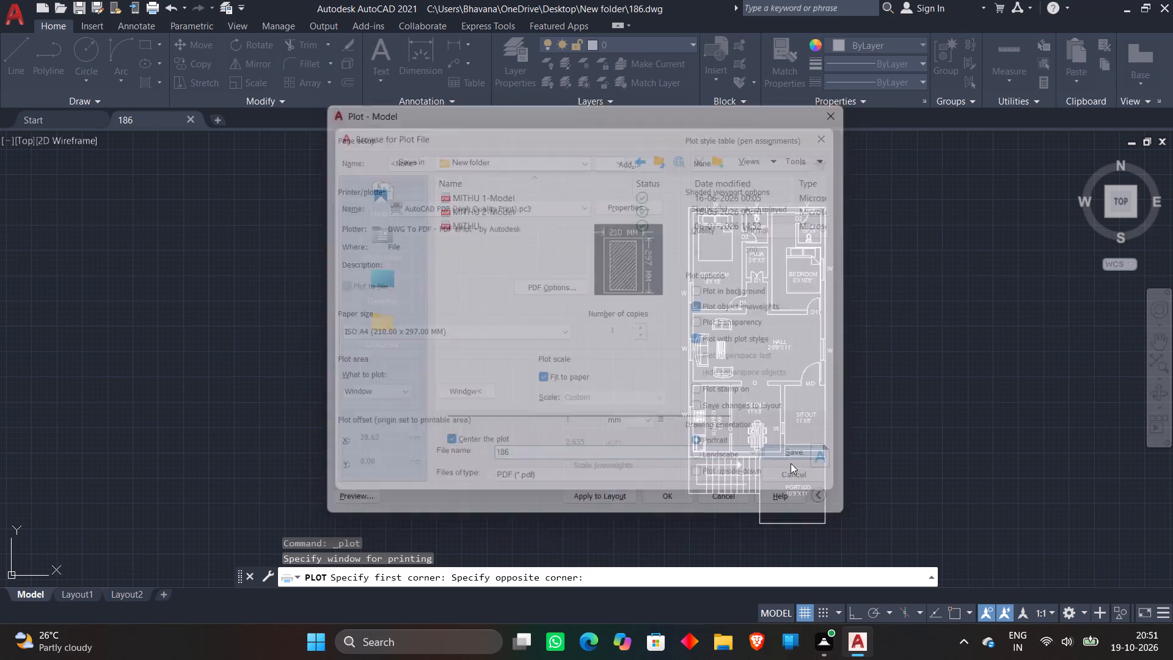
pyautogui.click(1172, 1)
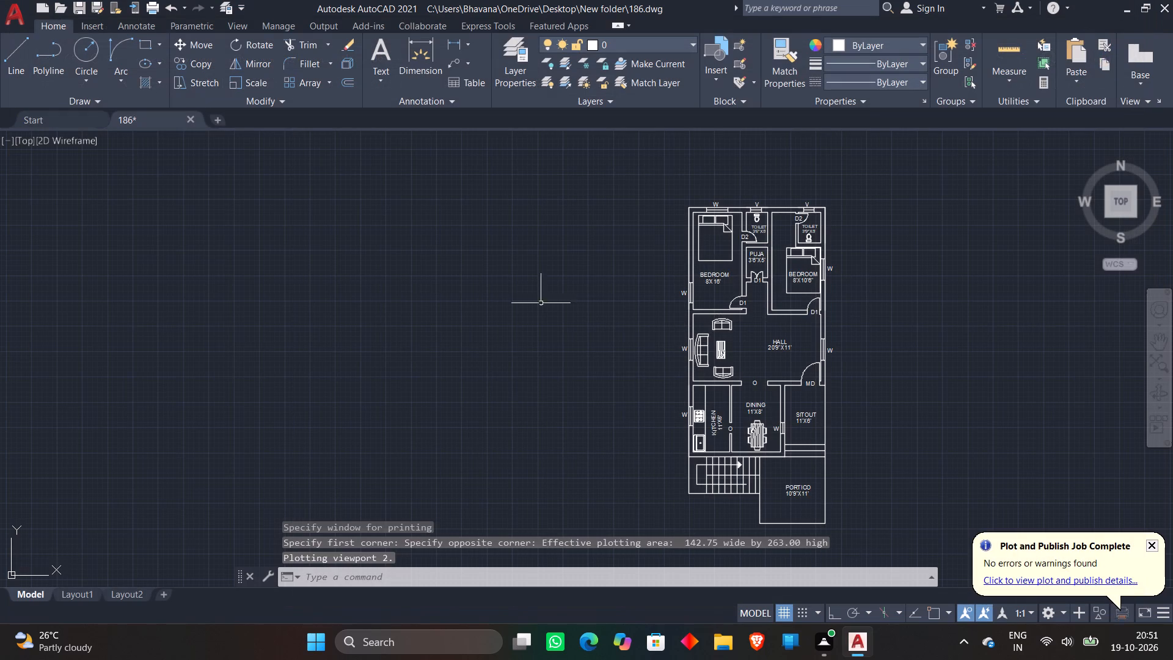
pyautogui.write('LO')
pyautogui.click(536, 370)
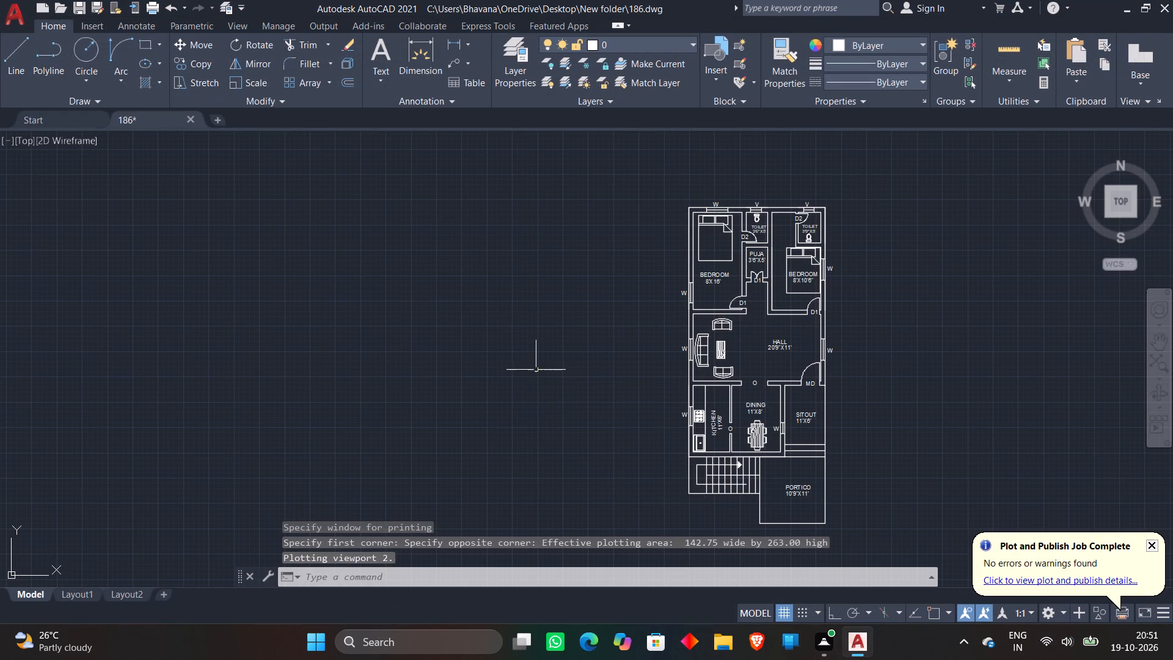